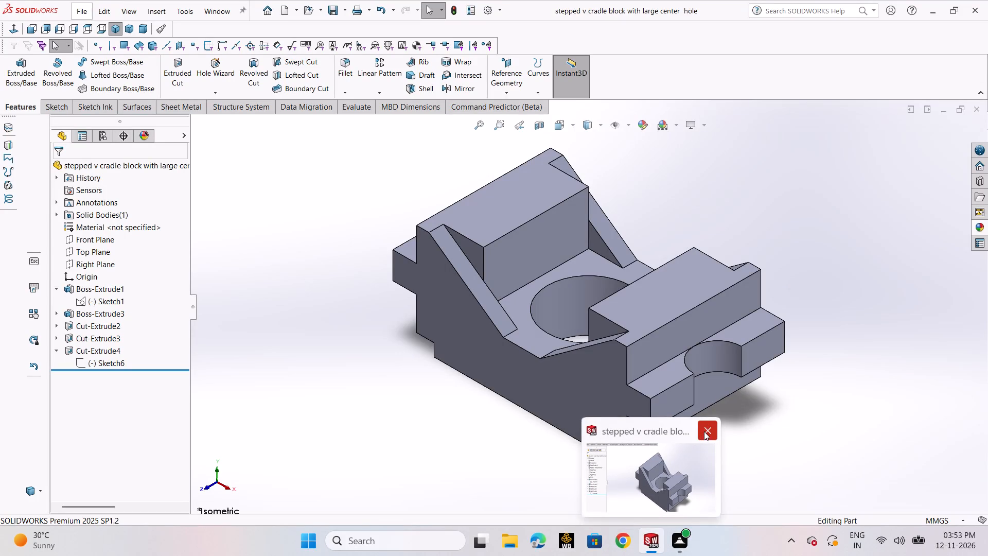
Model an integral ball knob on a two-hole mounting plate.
Close the stepped V cradle block part.
left_click(704, 431)
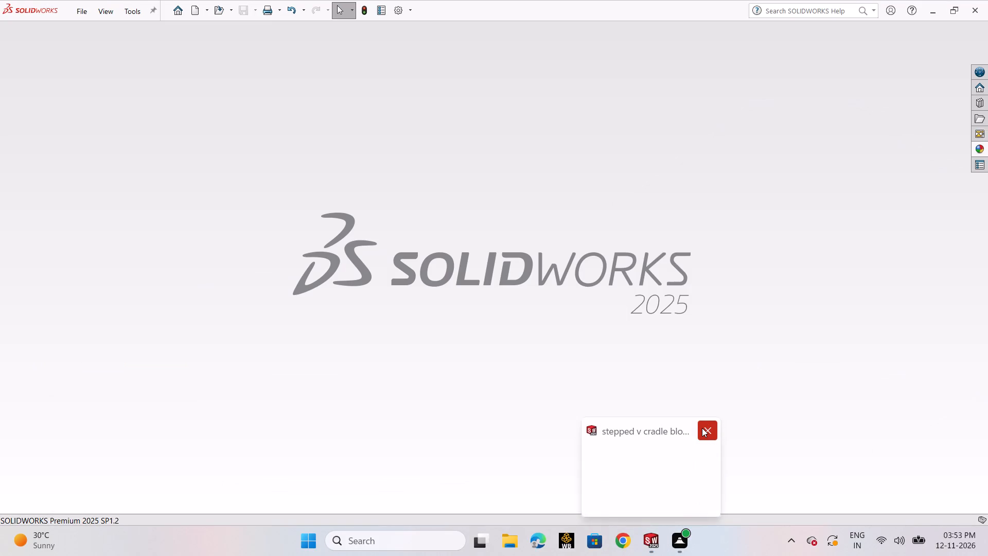
left_click(697, 307)
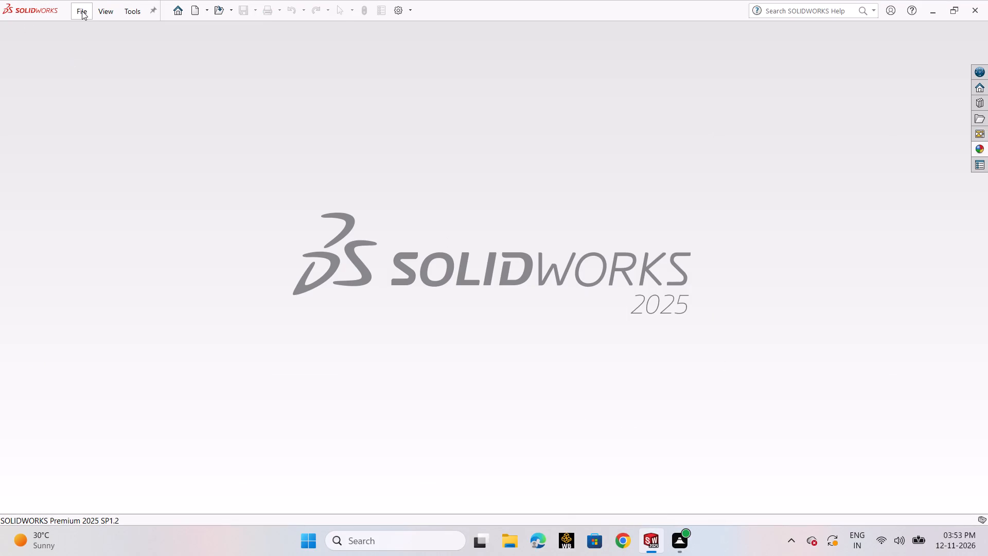
Create a new part document.
left_click(82, 11)
left_click(110, 31)
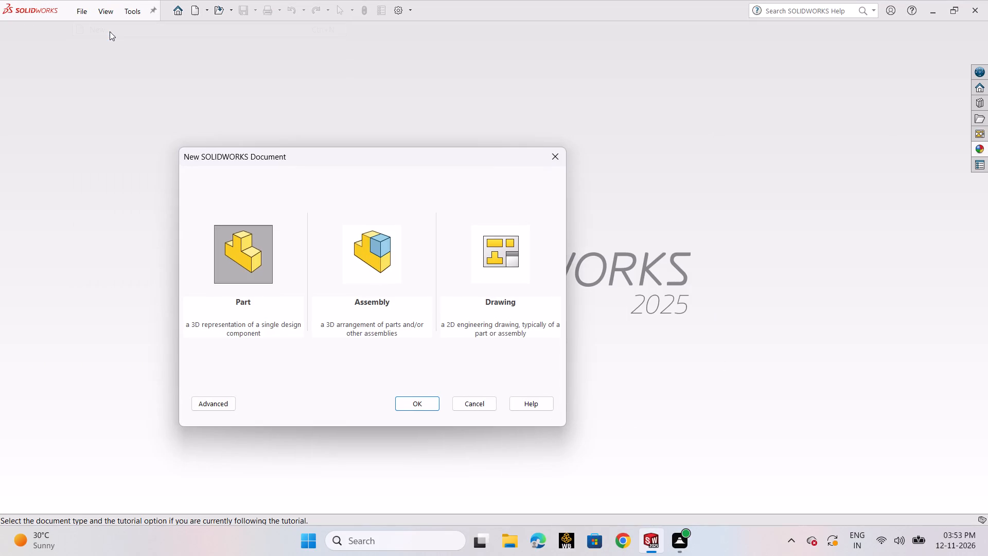
left_click(416, 404)
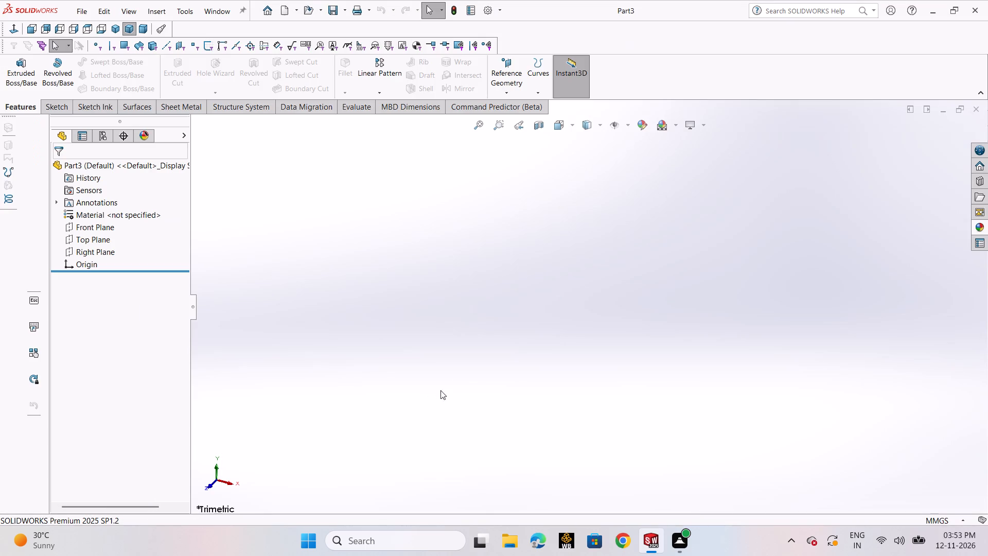
On the Front Plane, sketch a vertical line about 71 mm up from the origin and a horizontal line about 16 mm long from its top.
left_click(101, 226)
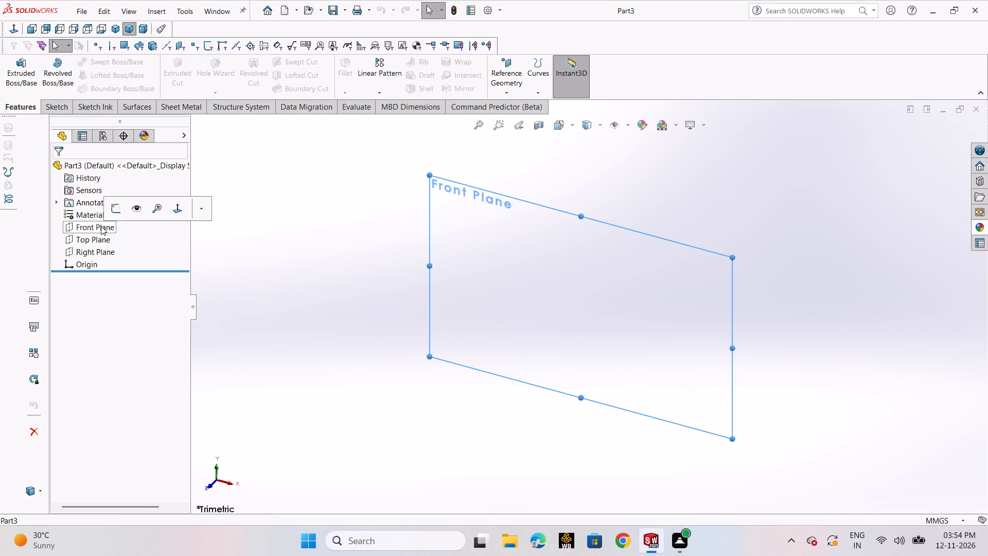
left_click(113, 217)
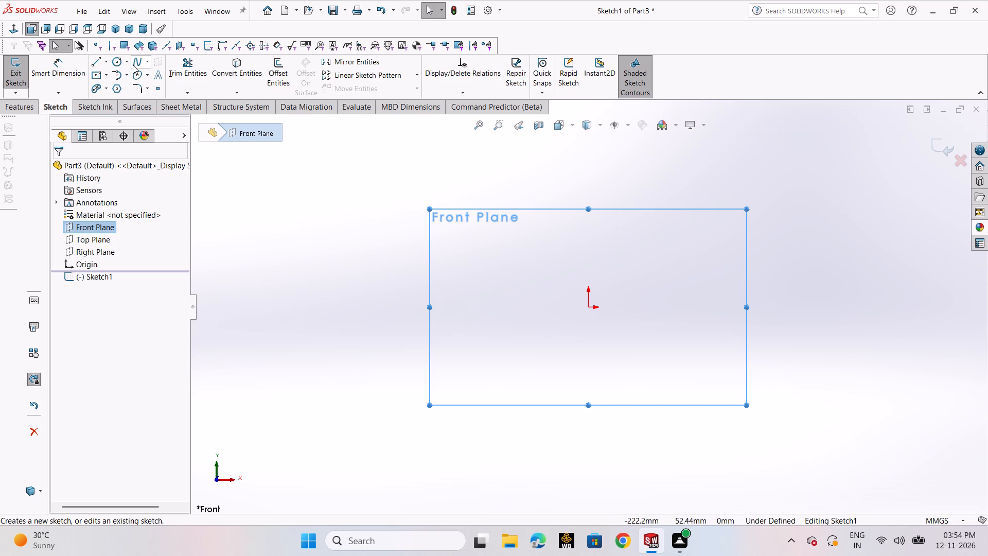
left_click(103, 66)
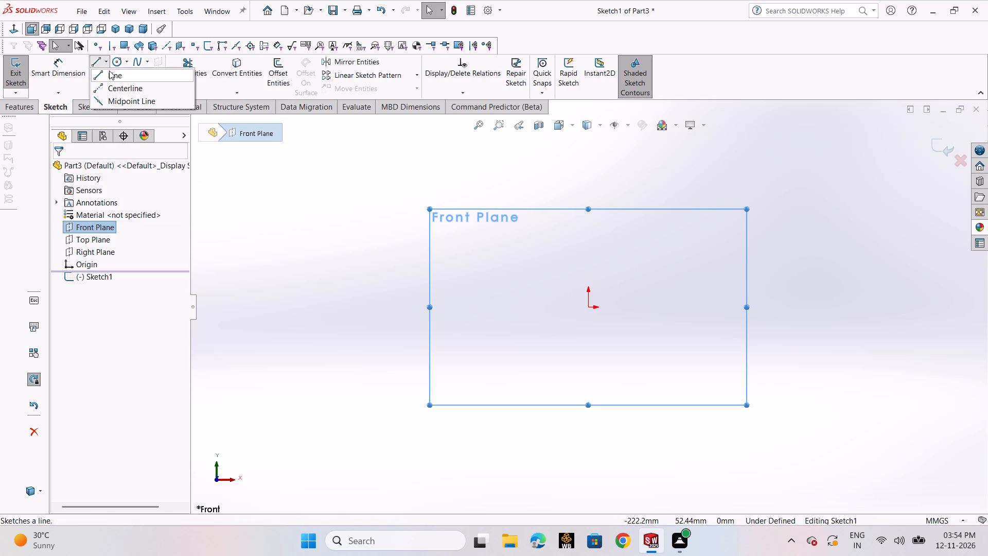
left_click(111, 72)
left_click(589, 305)
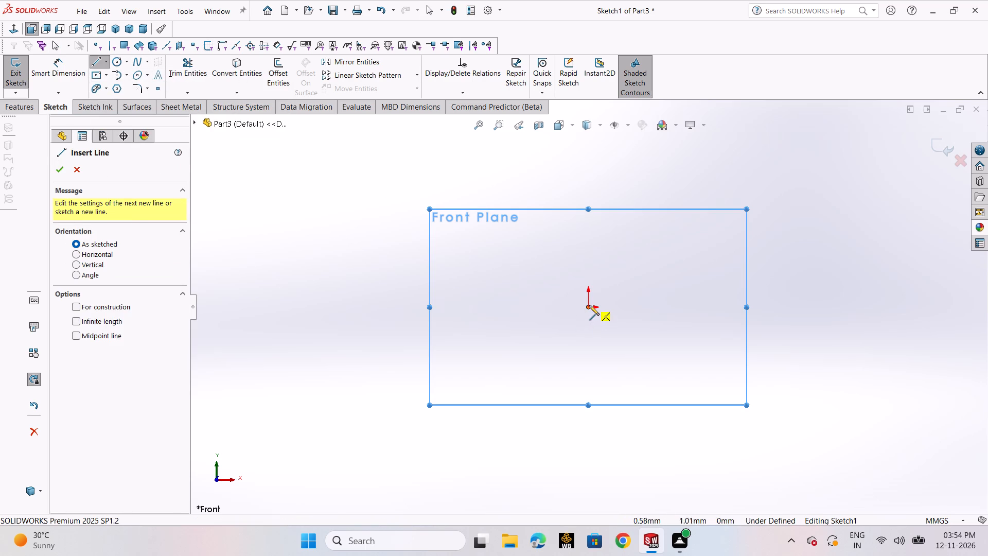
left_click(586, 174)
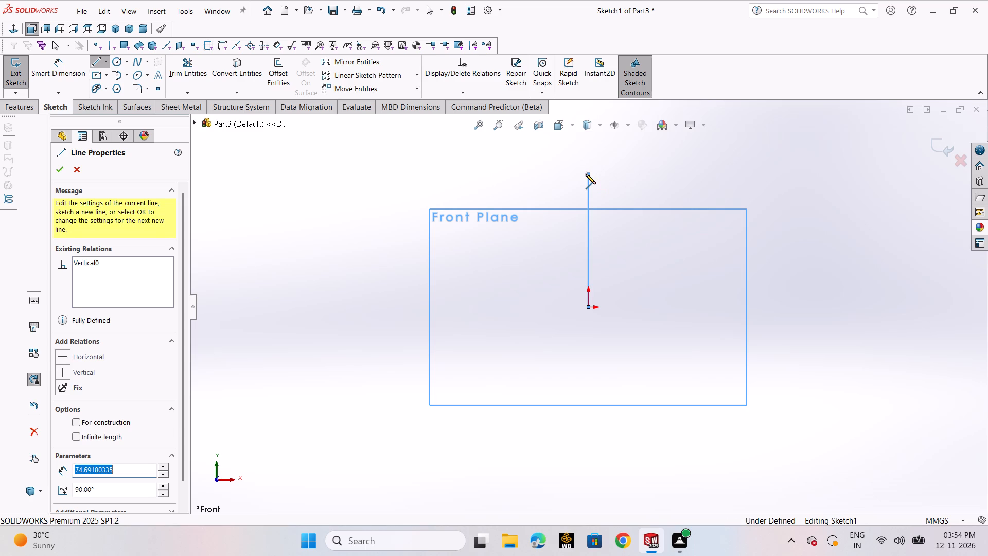
left_click(617, 174)
right_click(617, 174)
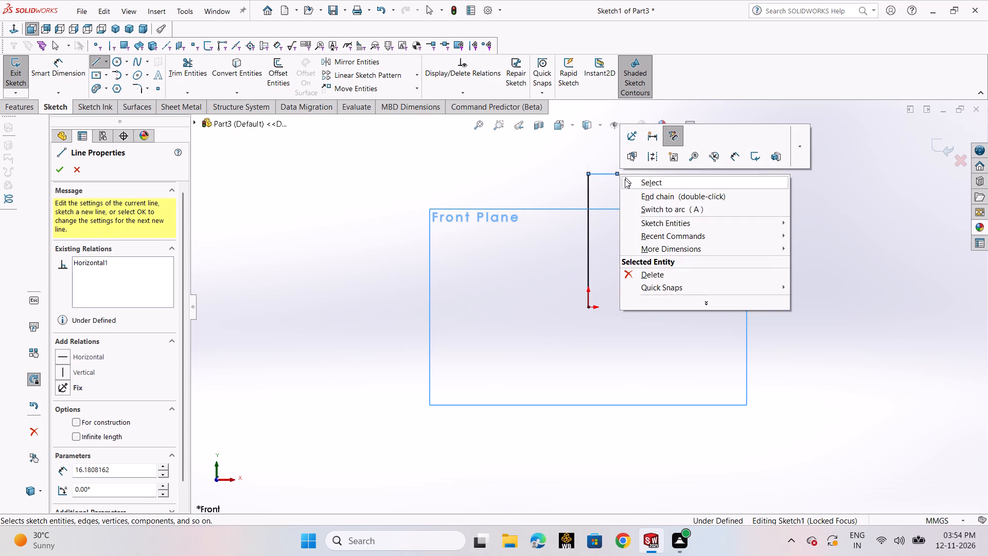
left_click(626, 180)
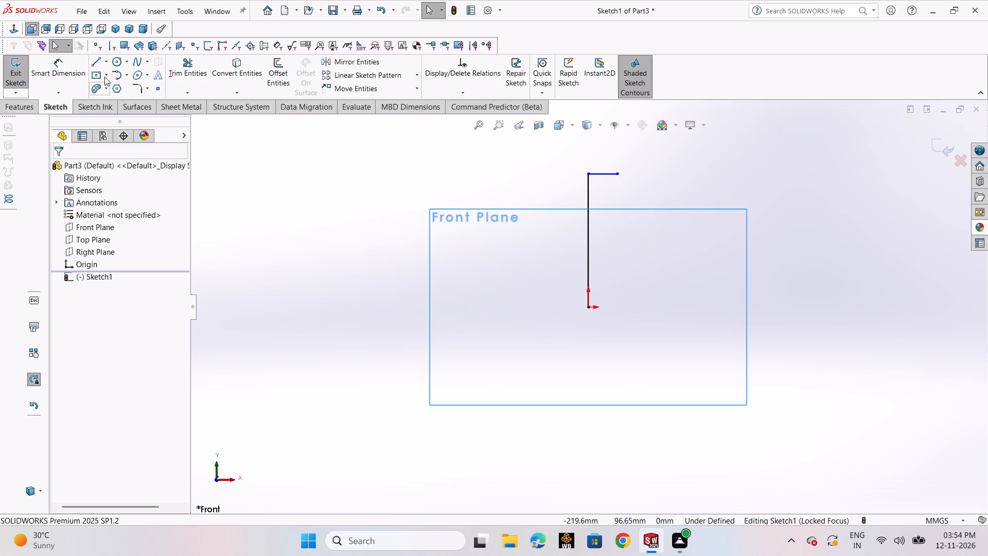
Sketch a circle about 14 mm in diameter beside the vertical line, below the short horizontal line.
left_click(106, 63)
left_click(115, 65)
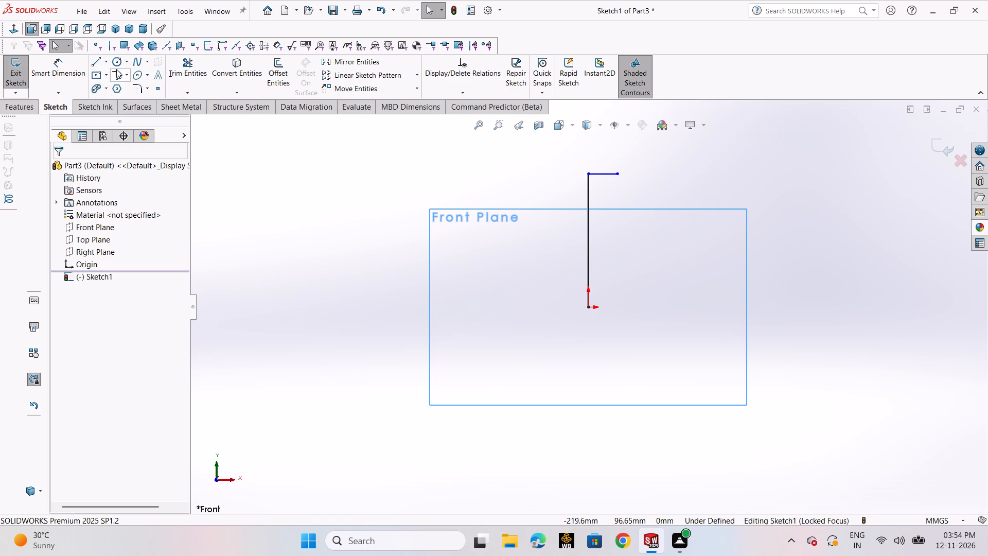
left_click(118, 63)
left_click(120, 72)
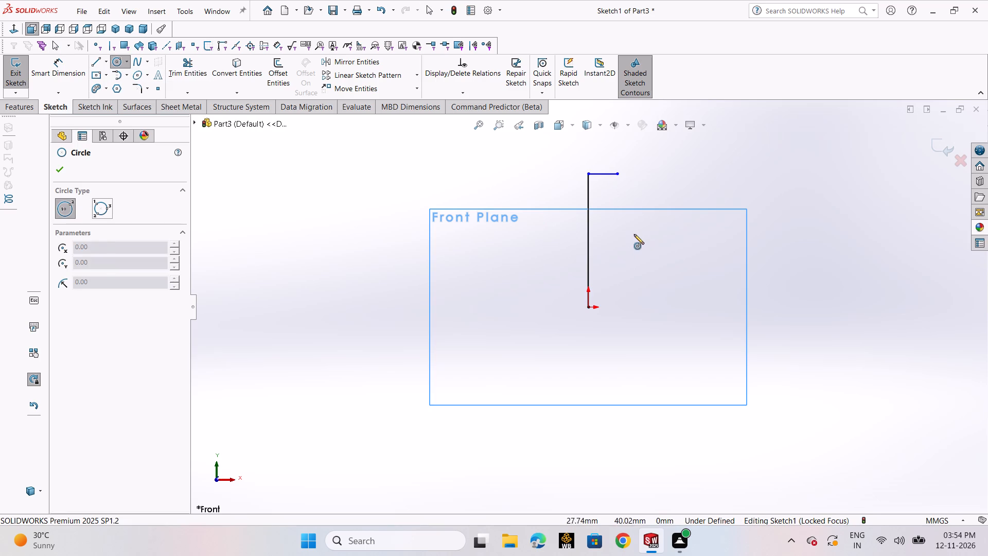
left_click(623, 233)
left_click(631, 242)
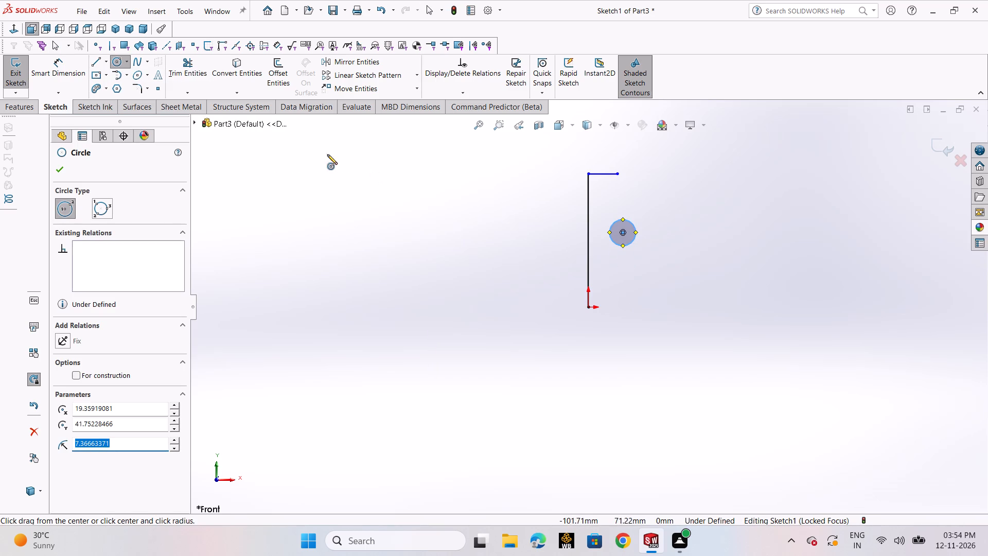
Dimension the vertical distance from the origin to the circle's centre as 39.8 mm.
left_click(80, 77)
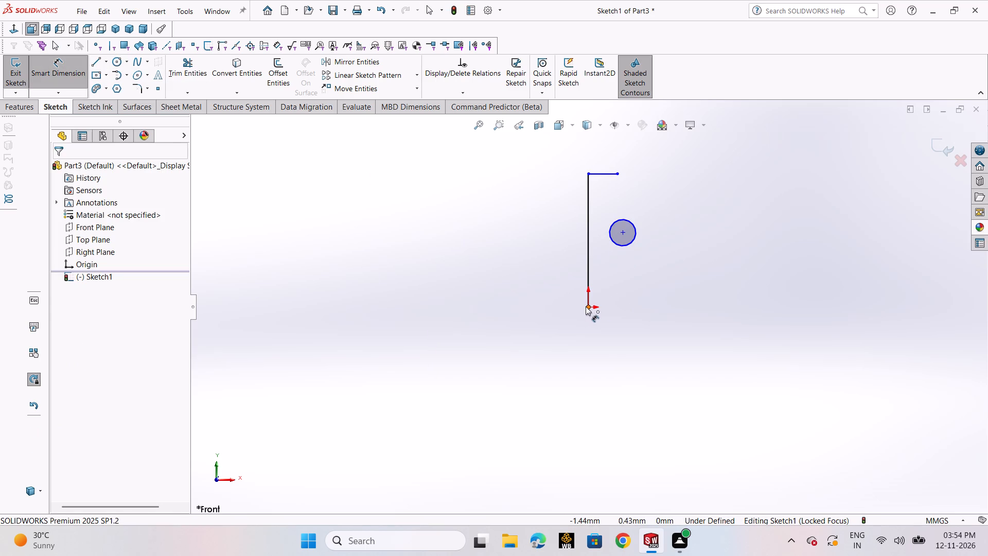
left_click(586, 307)
left_click(623, 232)
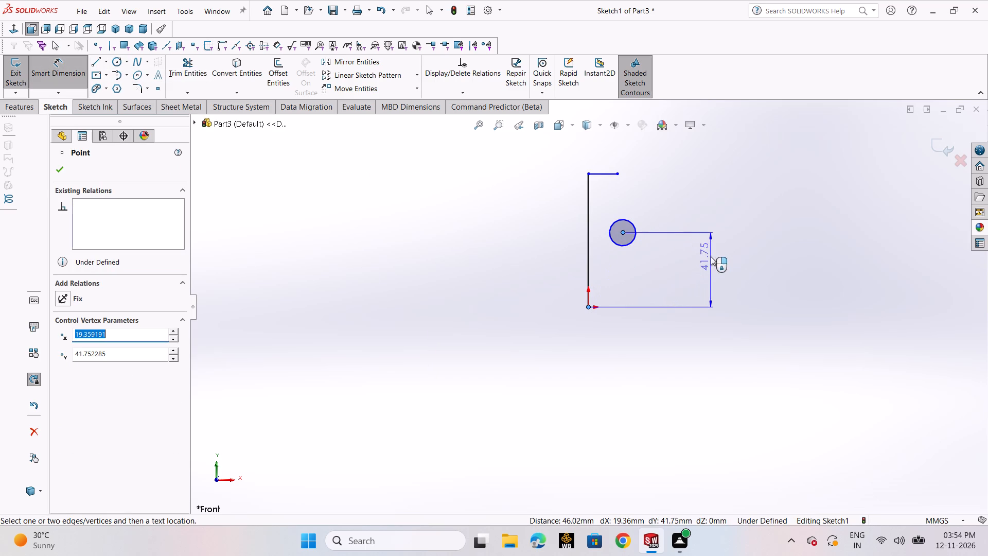
left_click(729, 262)
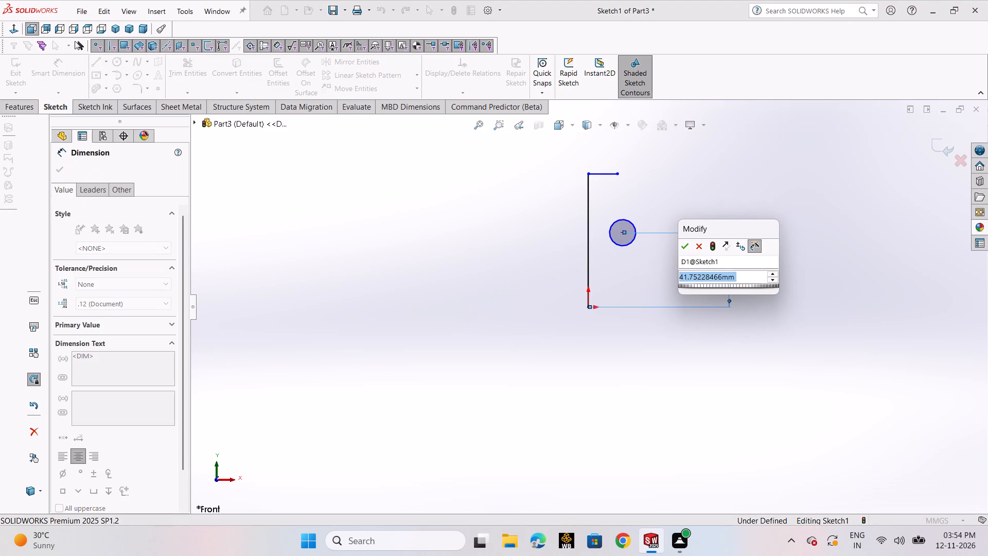
type("39.8")
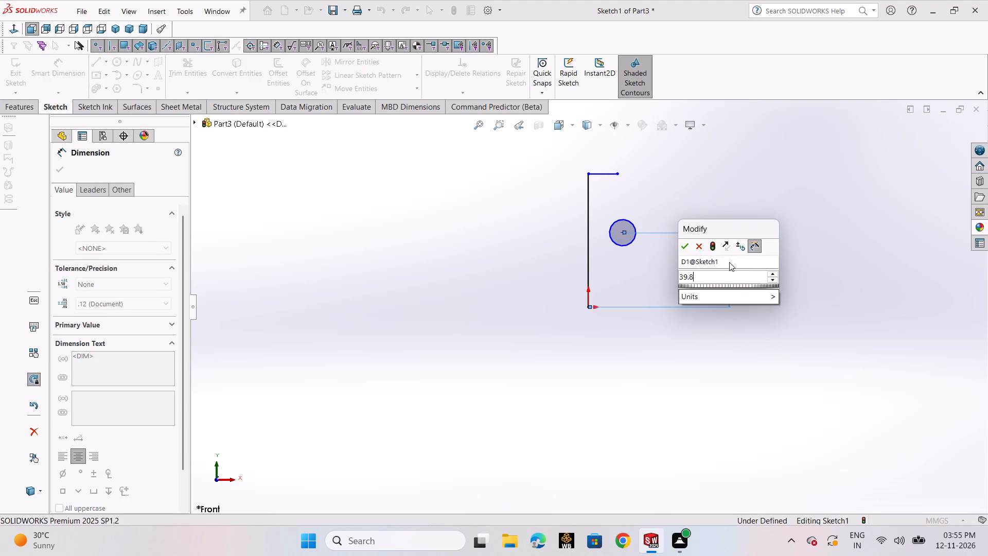
key("Return")
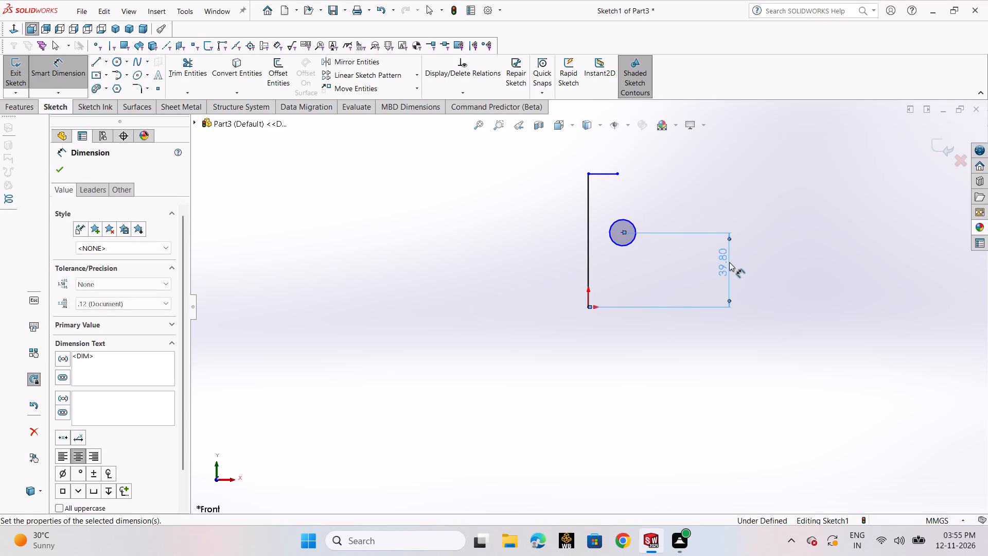
Dimension the circle's diameter as 28 mm.
left_click(623, 220)
left_click(715, 192)
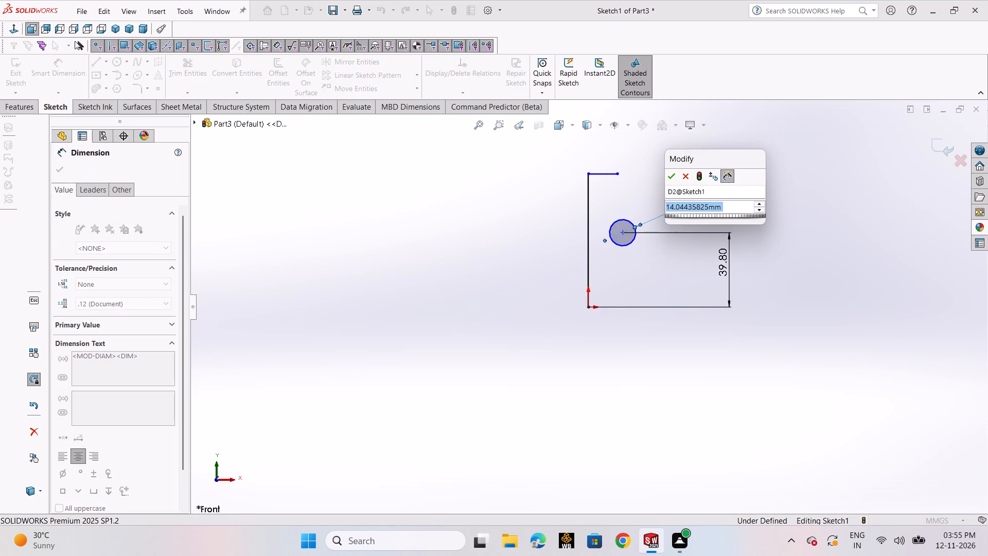
type("28")
key("Return")
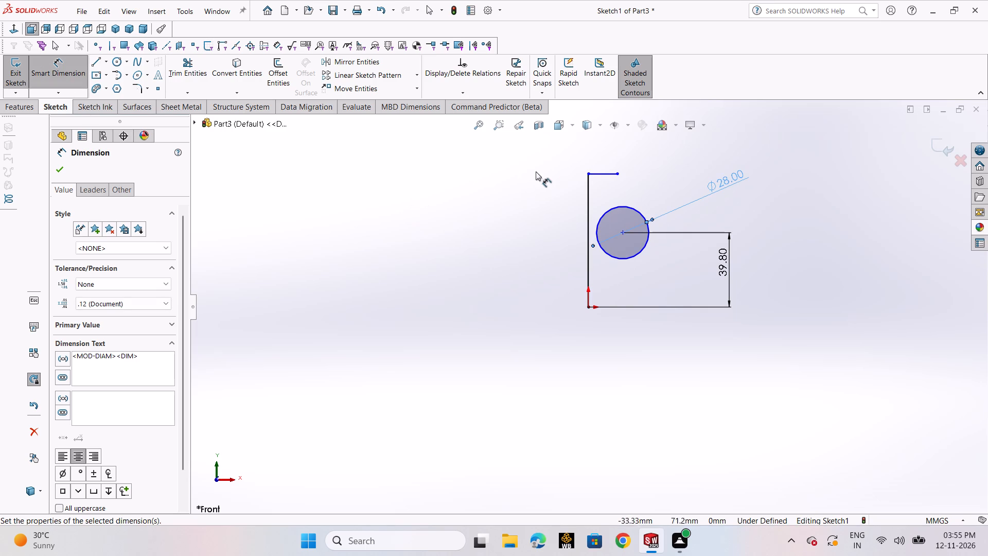
Dimension the horizontal distance from the vertical line's top endpoint to the circle's centre as 24 mm.
left_click(589, 174)
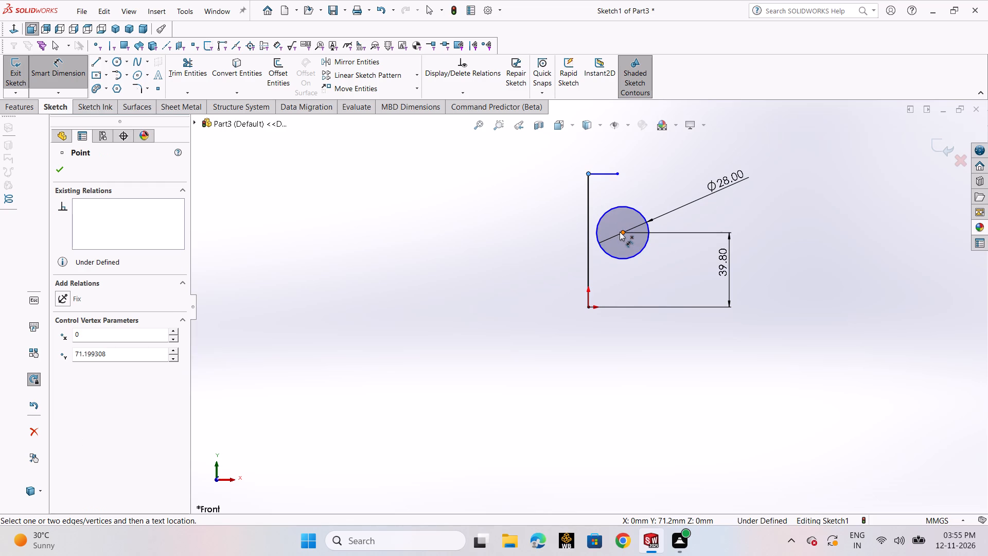
left_click(620, 232)
left_click(606, 159)
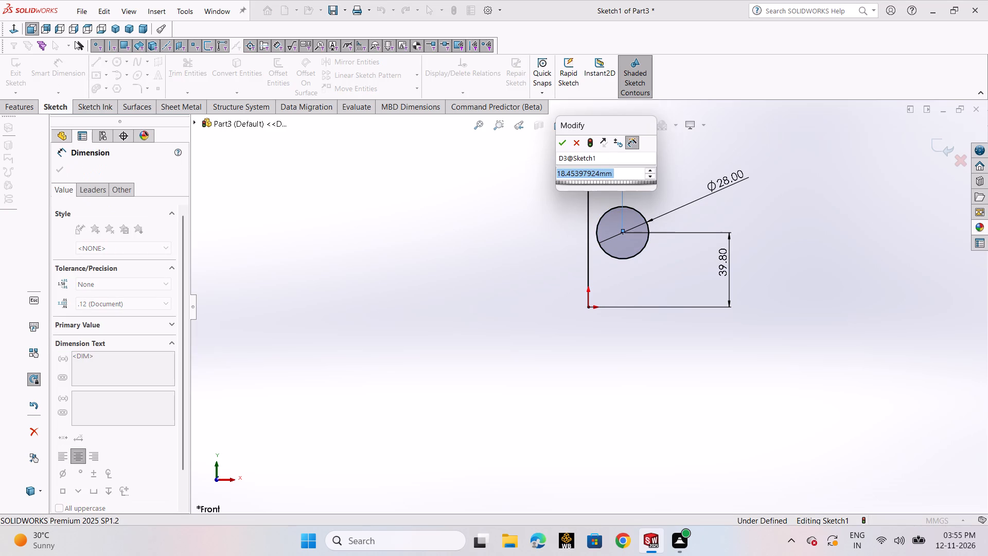
type("24")
key("Return")
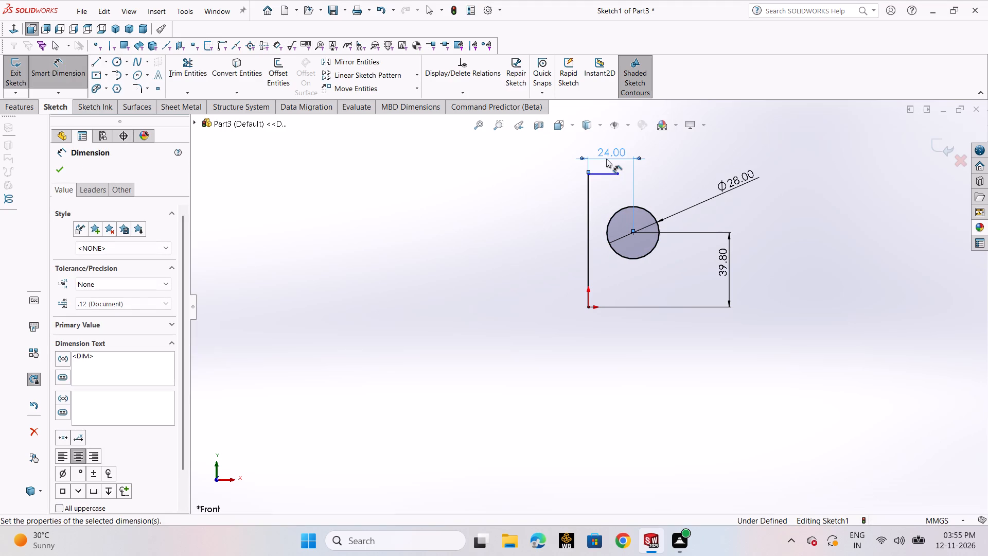
left_click(63, 168)
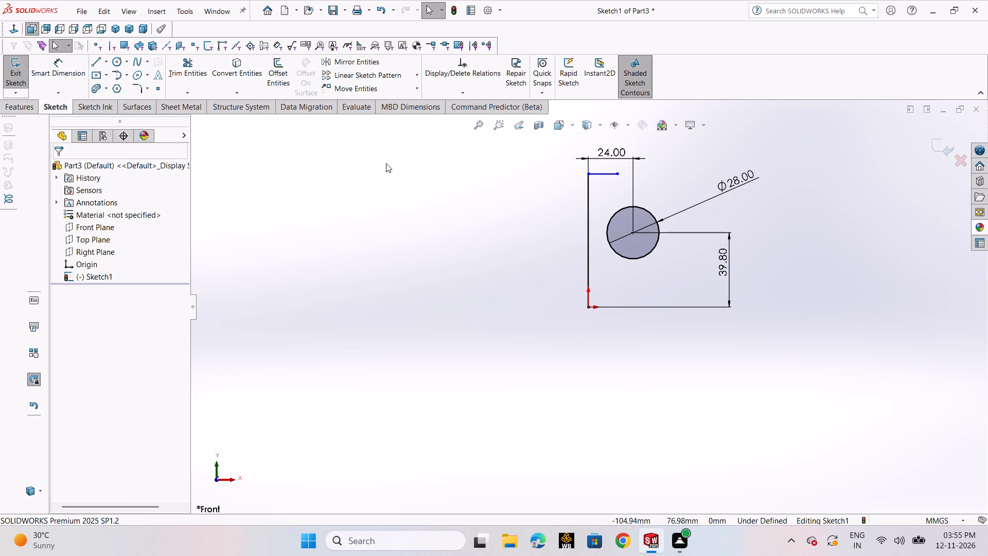
left_click(273, 194)
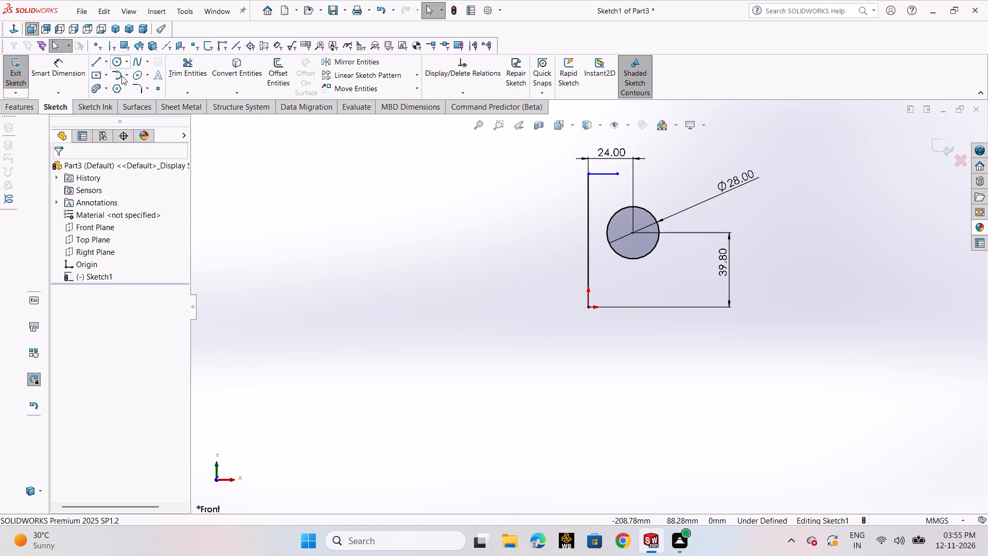
Sketch a three-point arc of about 14 mm radius from near the short horizontal line's free end down toward the circle.
left_click(123, 73)
left_click(135, 111)
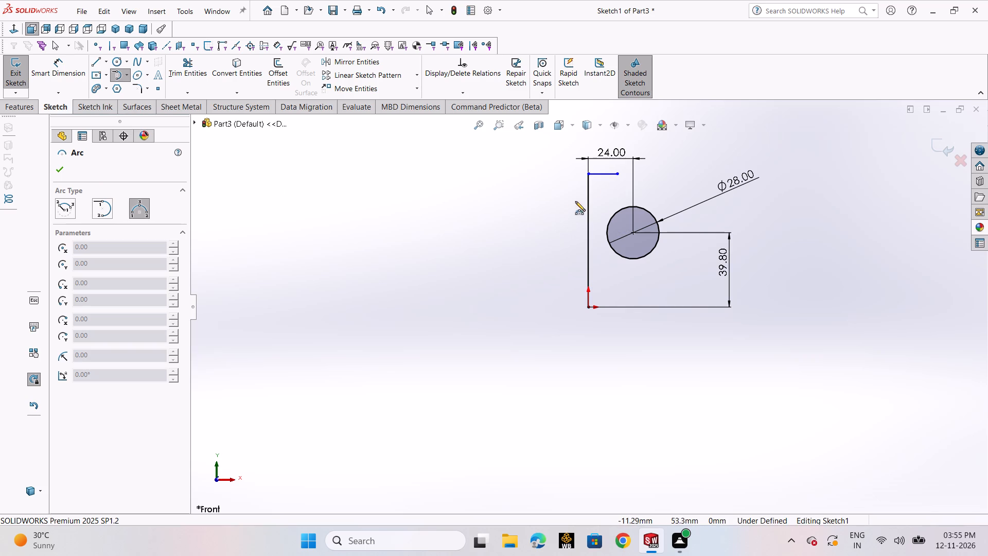
left_click(624, 176)
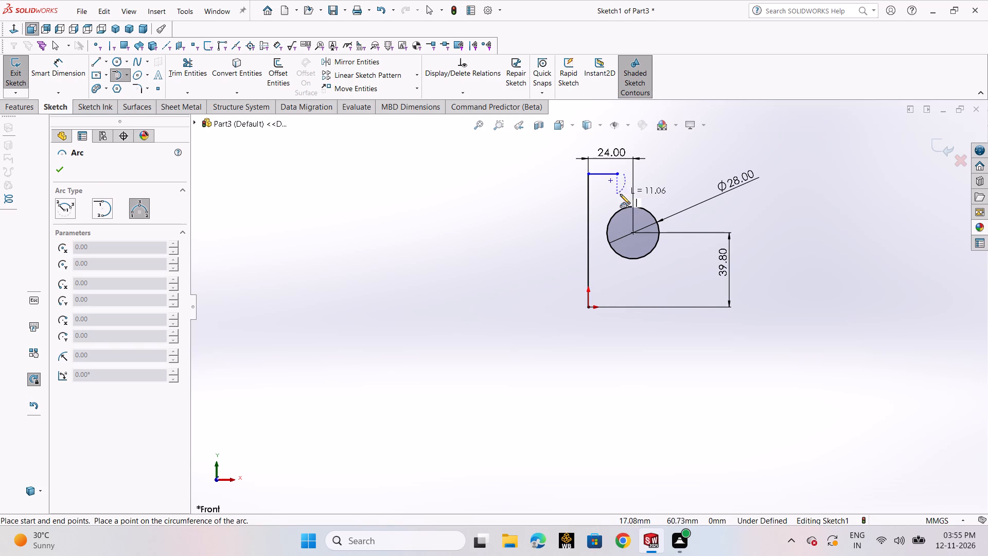
left_click(609, 208)
left_click(609, 208)
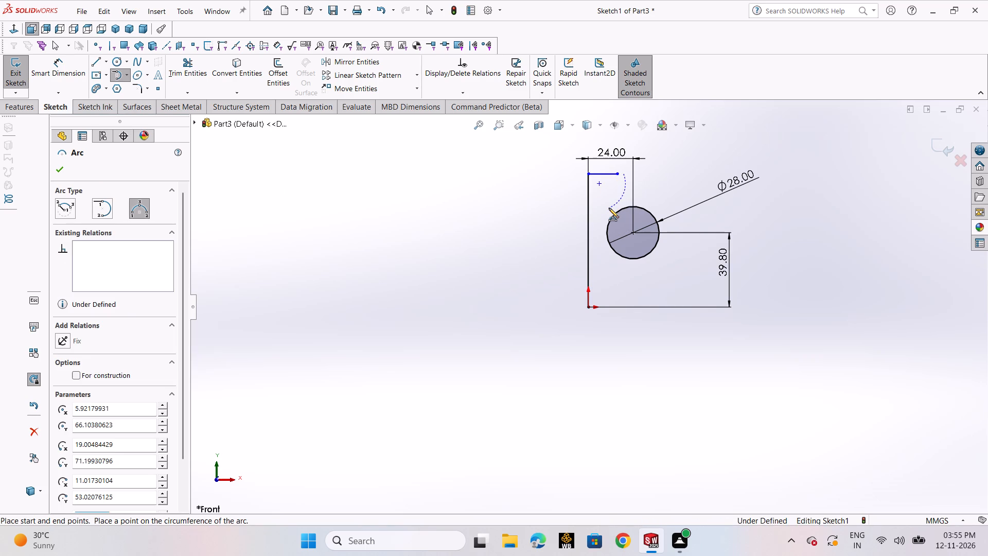
right_click(609, 208)
left_click(631, 217)
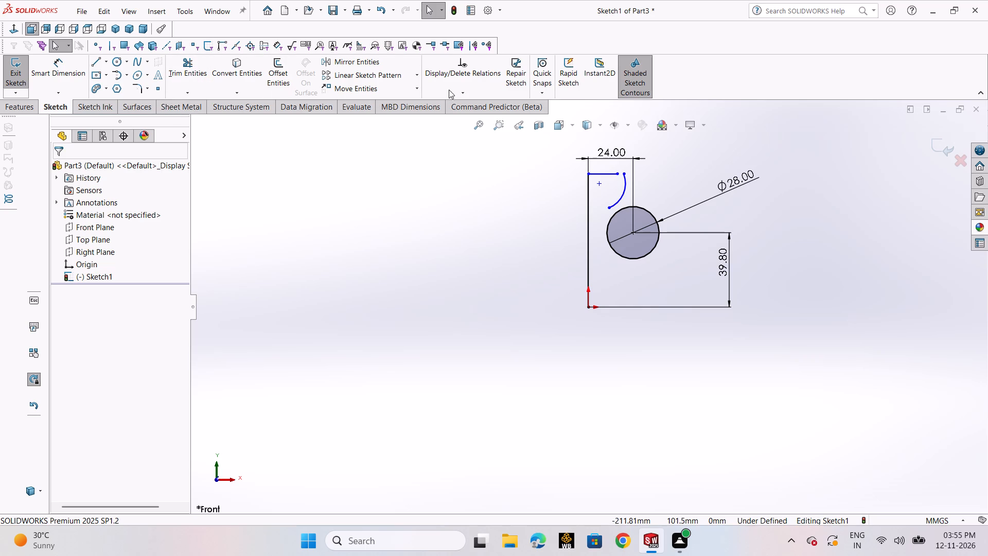
Add a tangent relation between the new arc and the 28 mm circle.
left_click(436, 94)
left_click(507, 190)
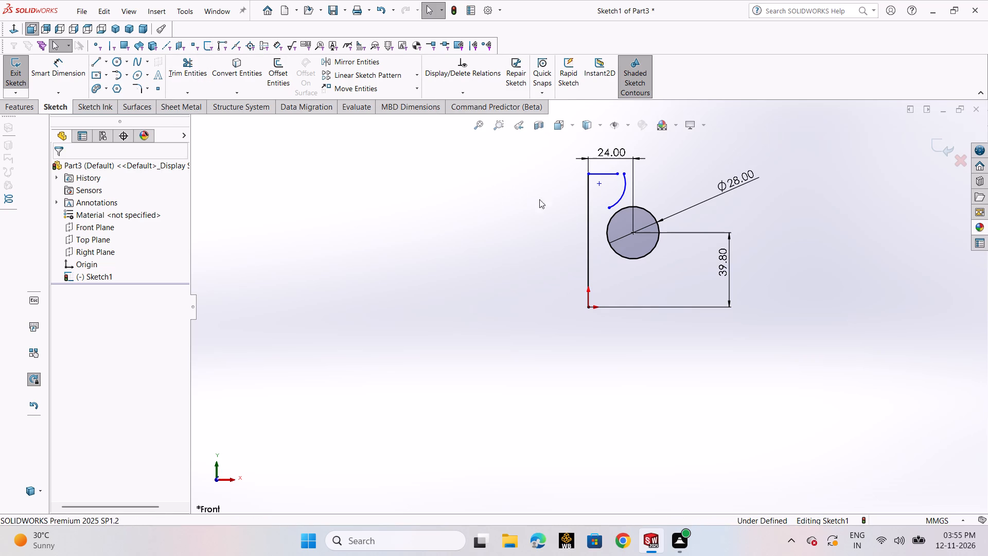
left_click(622, 198)
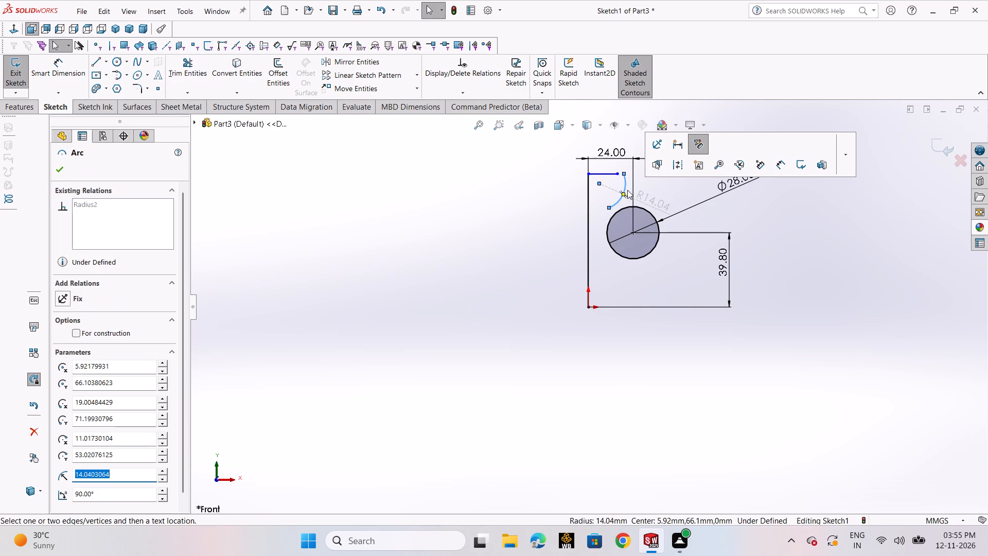
left_click(624, 210, "ctrl")
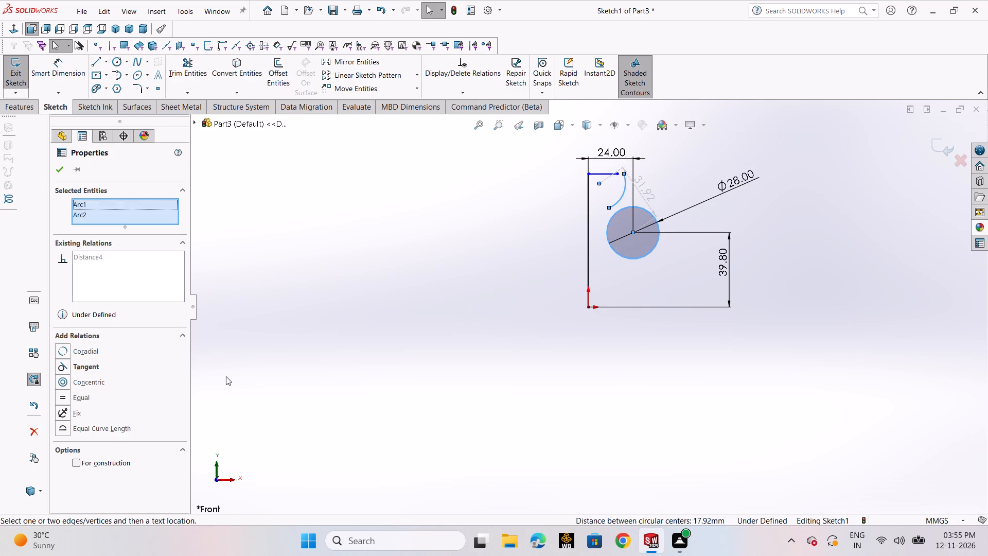
left_click(92, 366)
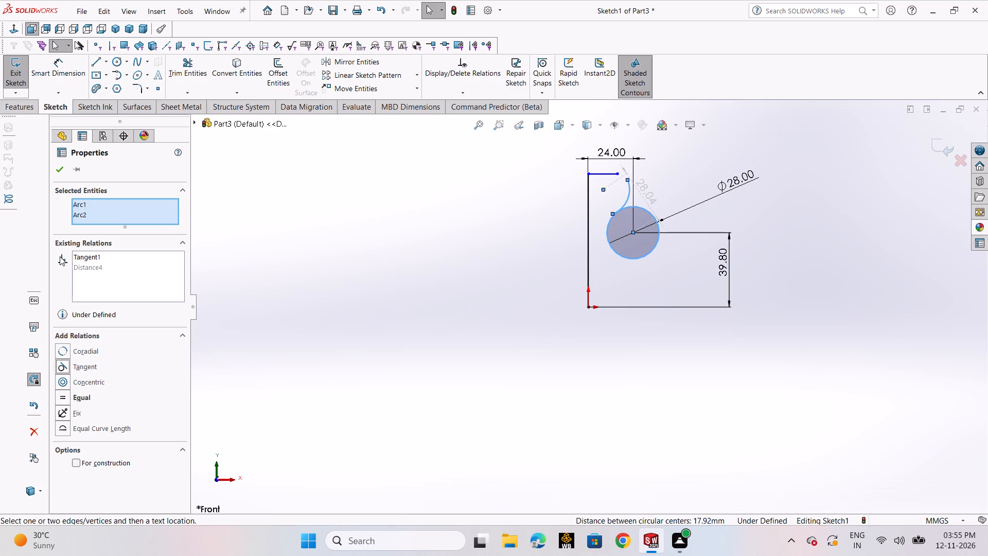
left_click(59, 173)
scroll(600, 232, "down", 3)
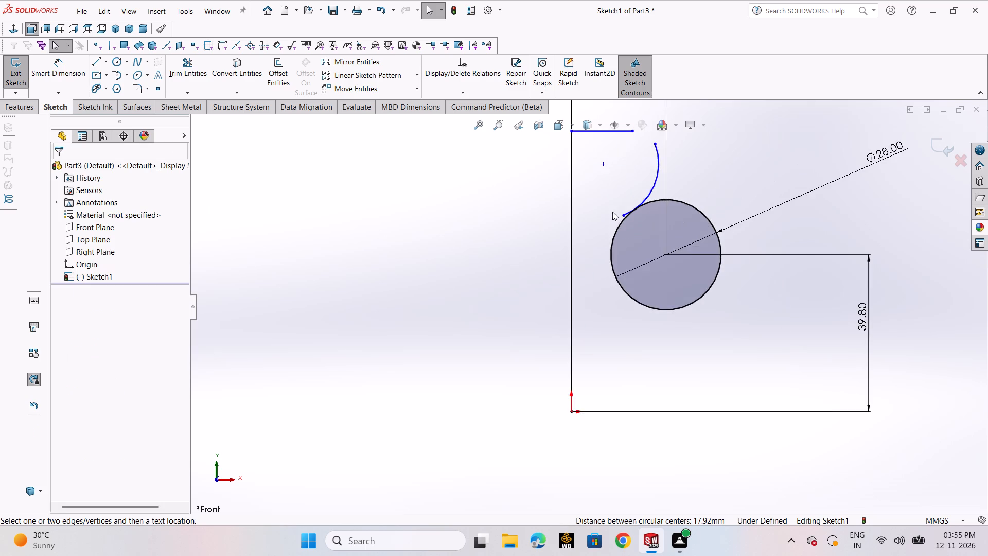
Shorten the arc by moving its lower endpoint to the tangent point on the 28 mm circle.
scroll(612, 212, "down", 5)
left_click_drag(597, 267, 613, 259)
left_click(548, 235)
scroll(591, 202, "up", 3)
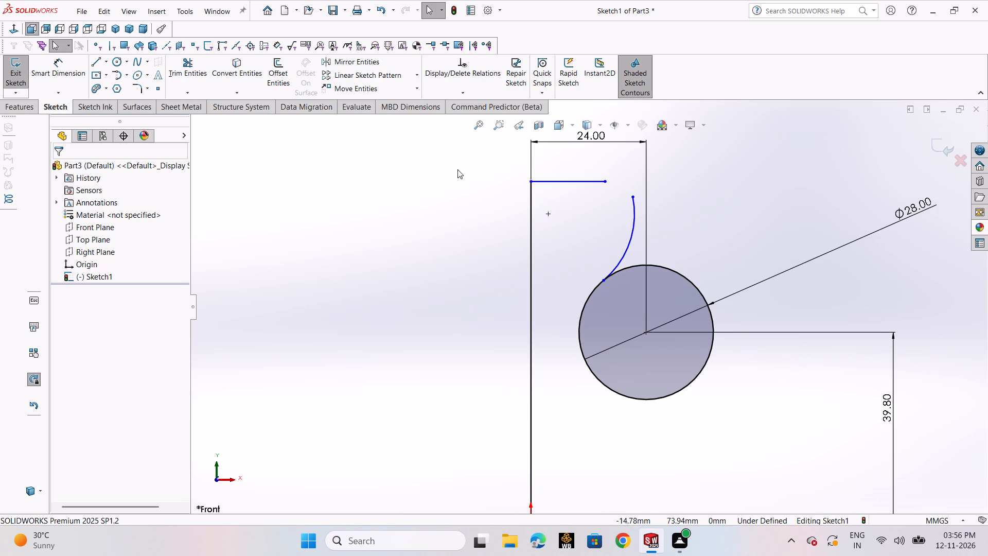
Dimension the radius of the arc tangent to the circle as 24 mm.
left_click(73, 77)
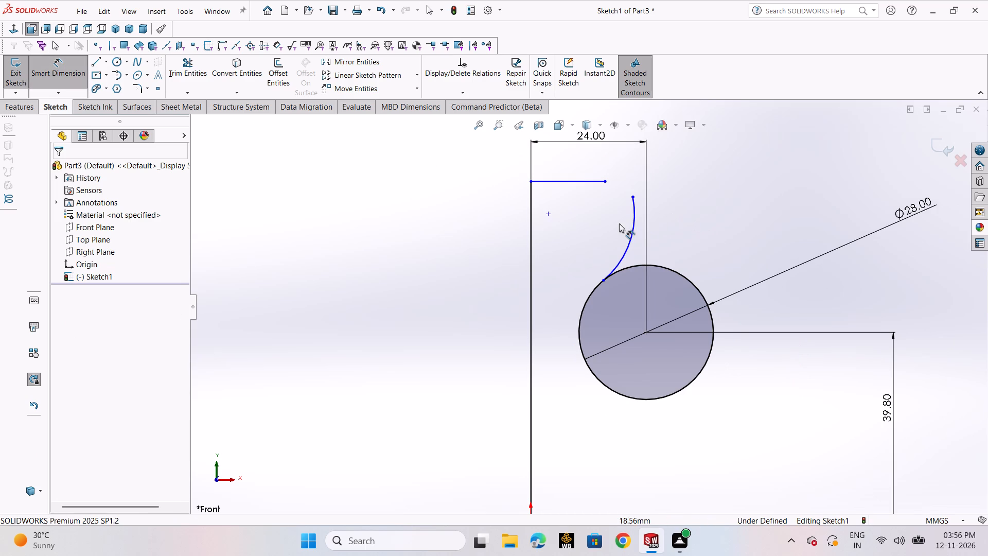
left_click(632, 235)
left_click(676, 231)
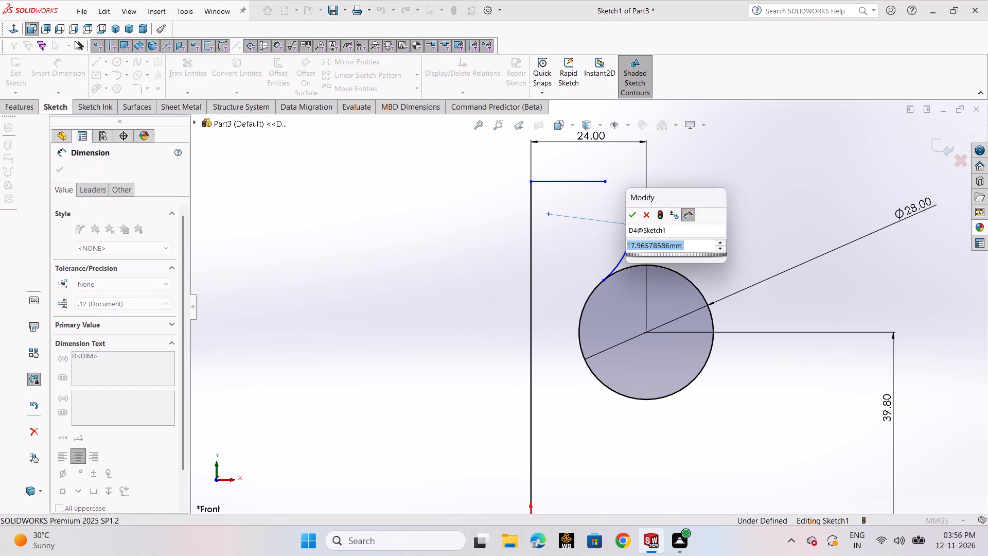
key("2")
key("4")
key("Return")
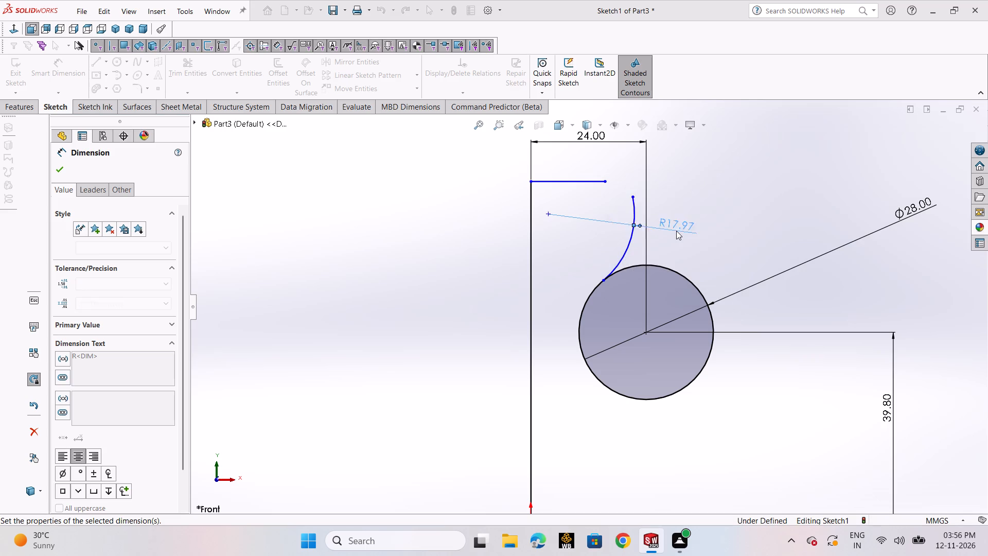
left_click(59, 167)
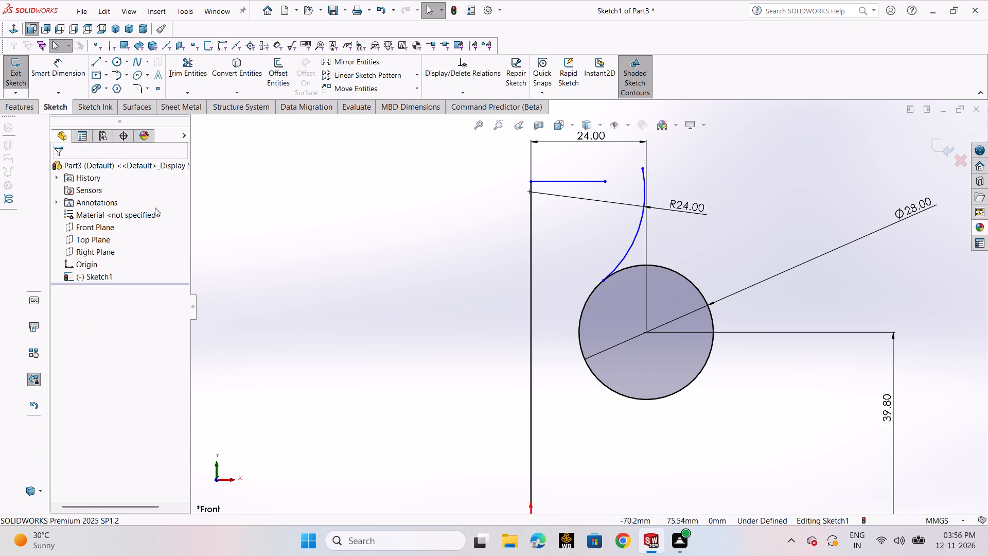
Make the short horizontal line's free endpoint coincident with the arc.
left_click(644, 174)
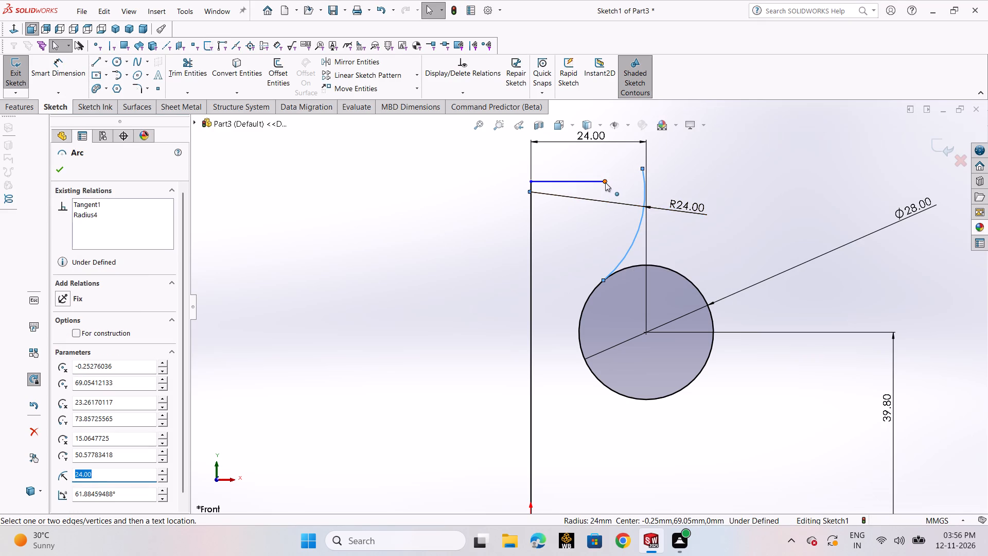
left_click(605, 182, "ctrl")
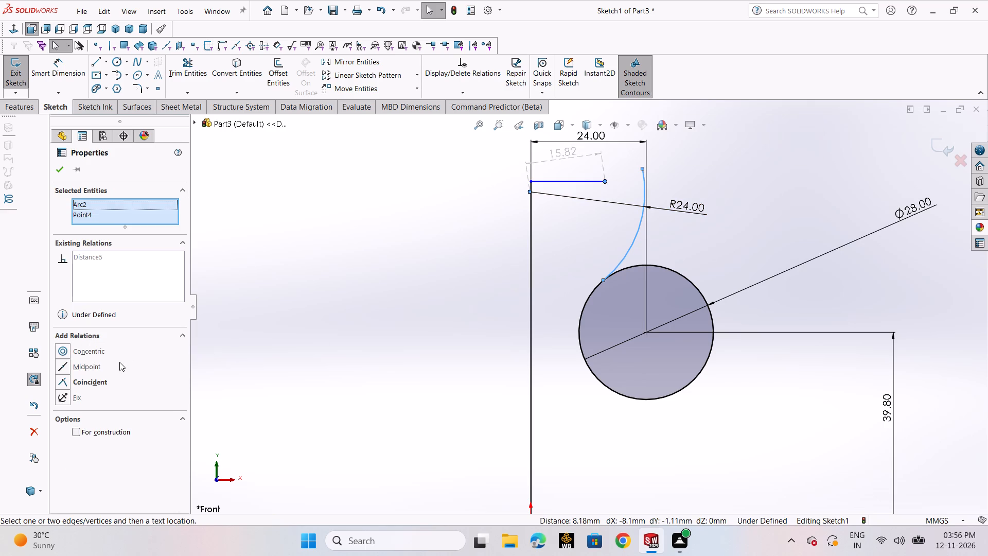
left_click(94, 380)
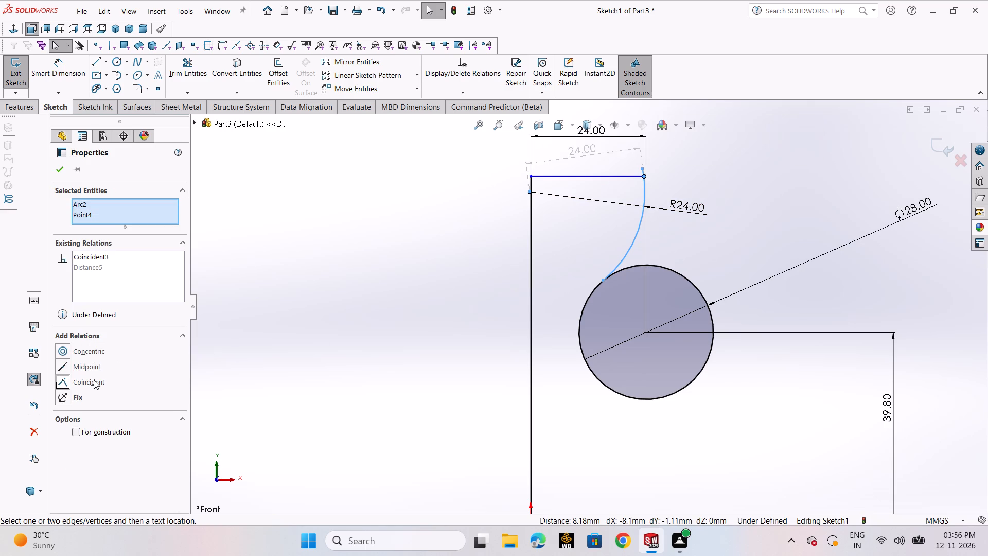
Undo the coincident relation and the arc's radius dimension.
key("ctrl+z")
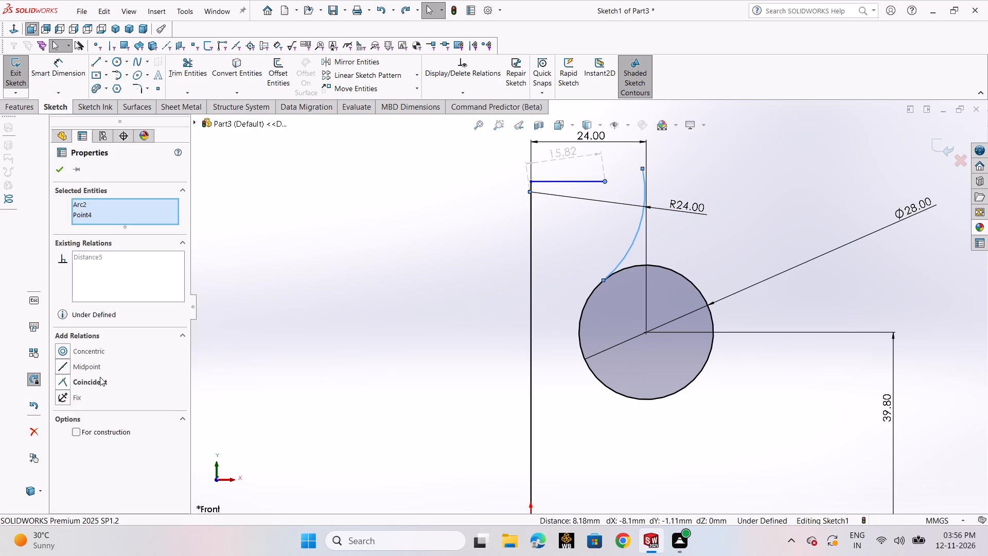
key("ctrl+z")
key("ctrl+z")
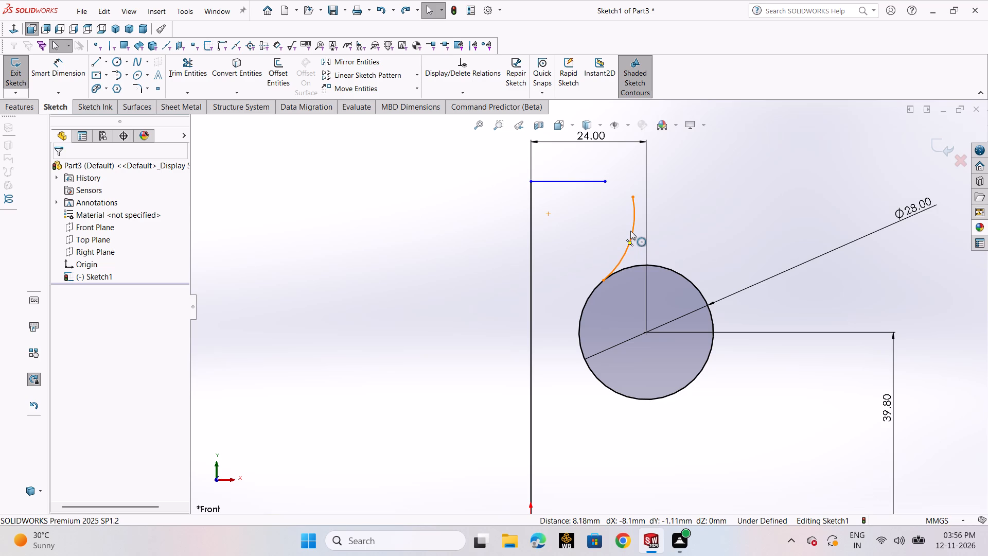
Delete the arc between the short horizontal line and the circle.
key("Delete")
left_click(632, 230)
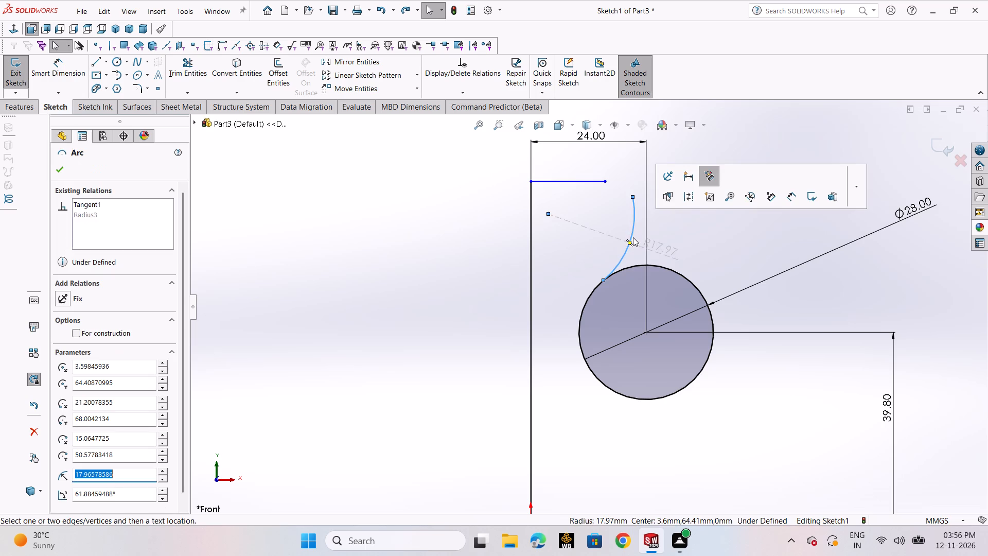
key("Delete")
left_click(424, 267)
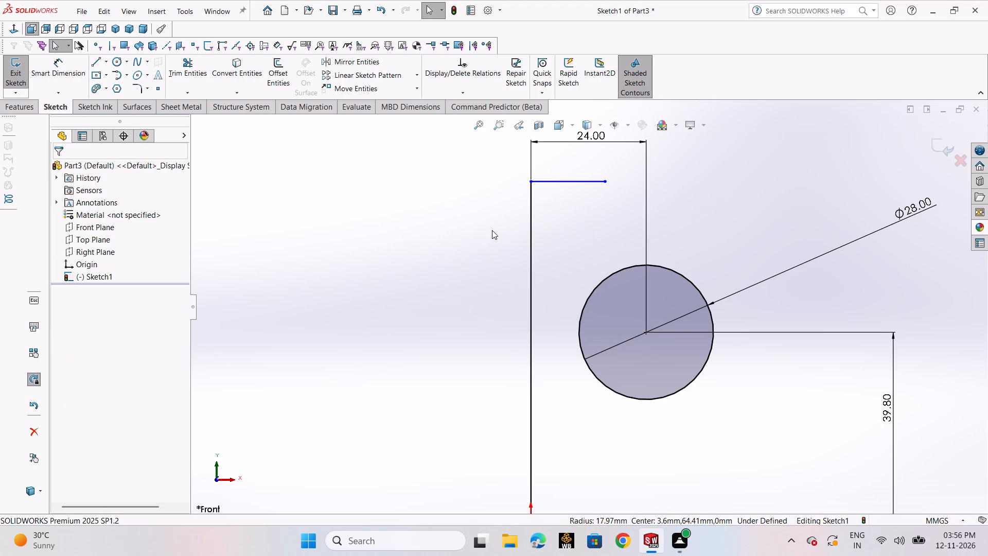
Sketch a three-point arc from the circle's upper-left side to the short horizontal line's free endpoint, with a 24 mm radius.
left_click(128, 79)
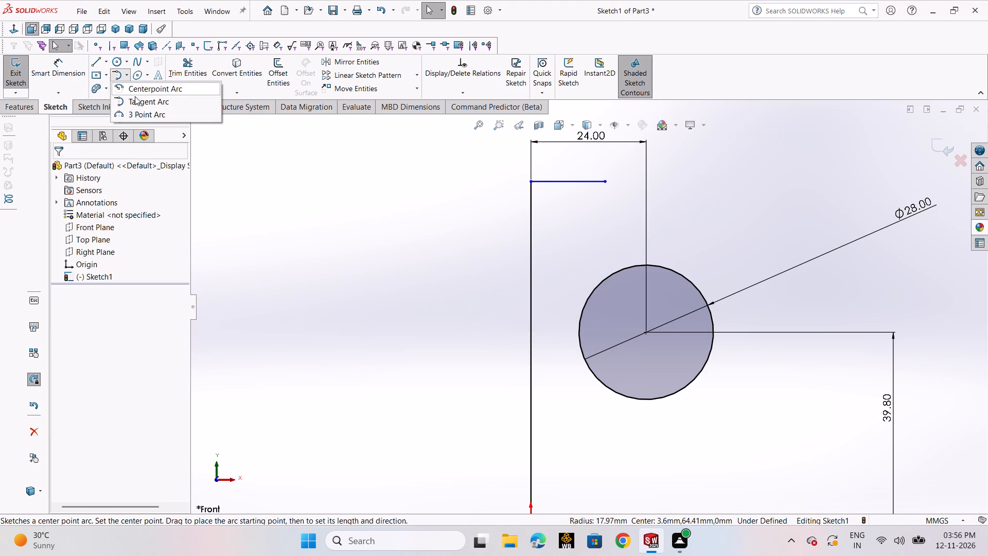
left_click(144, 114)
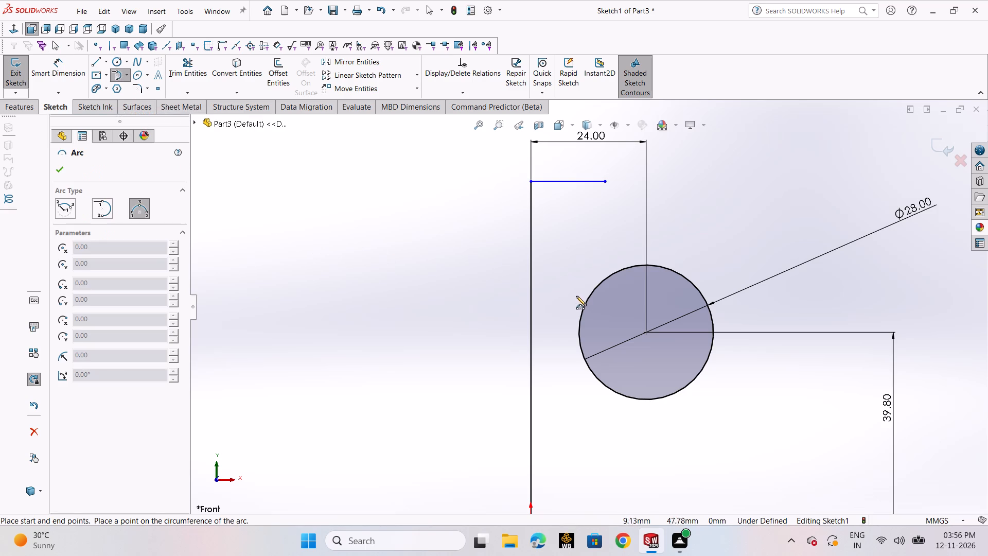
left_click(579, 299)
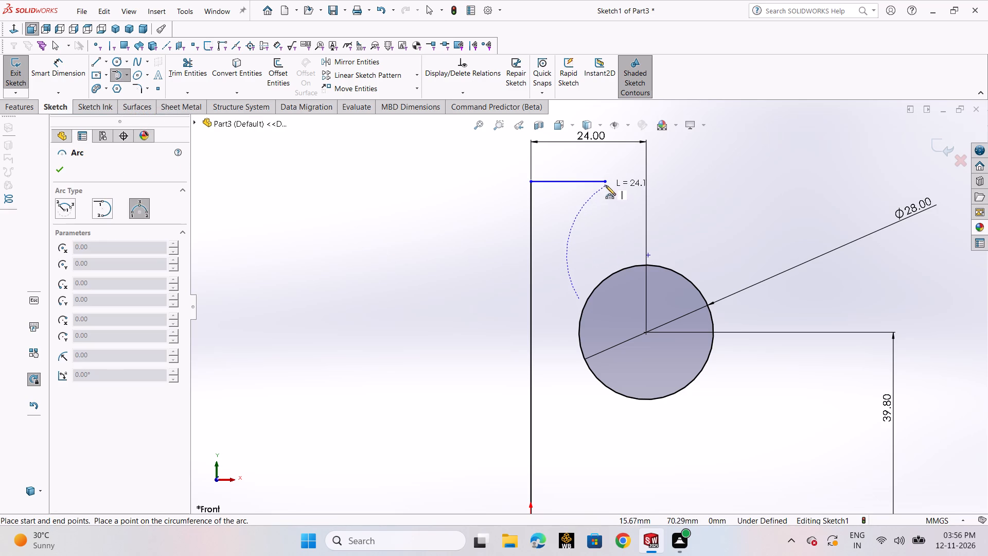
left_click(605, 181)
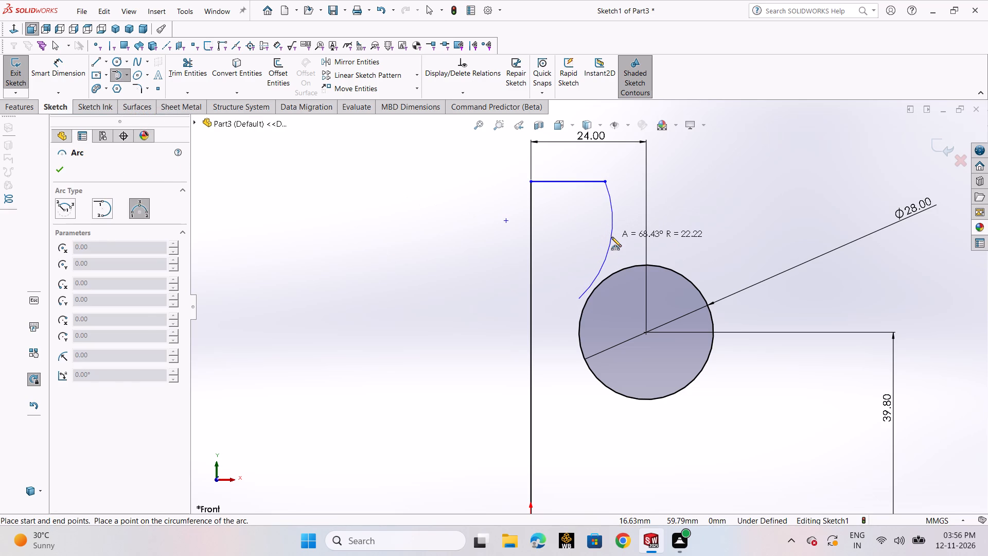
left_click(611, 237)
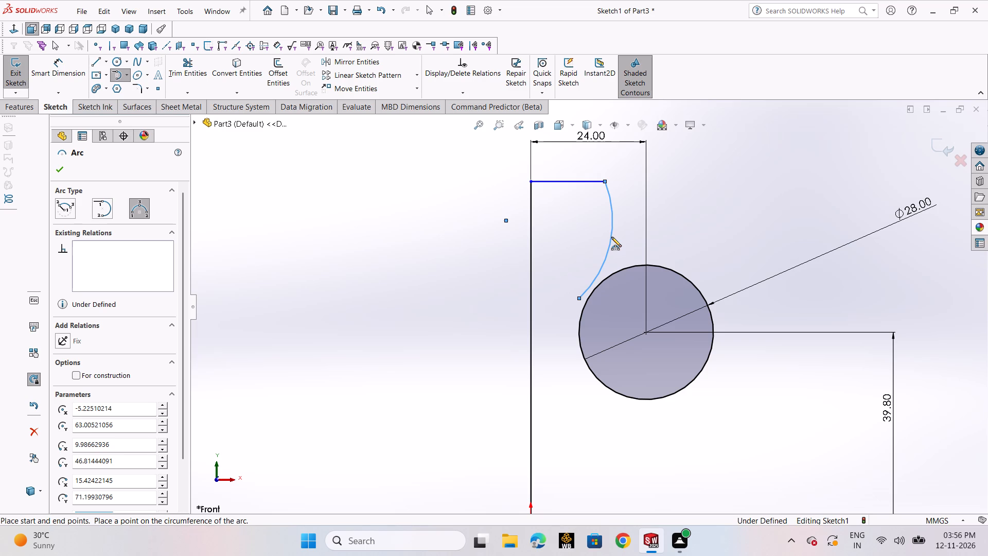
type("24")
key("Return")
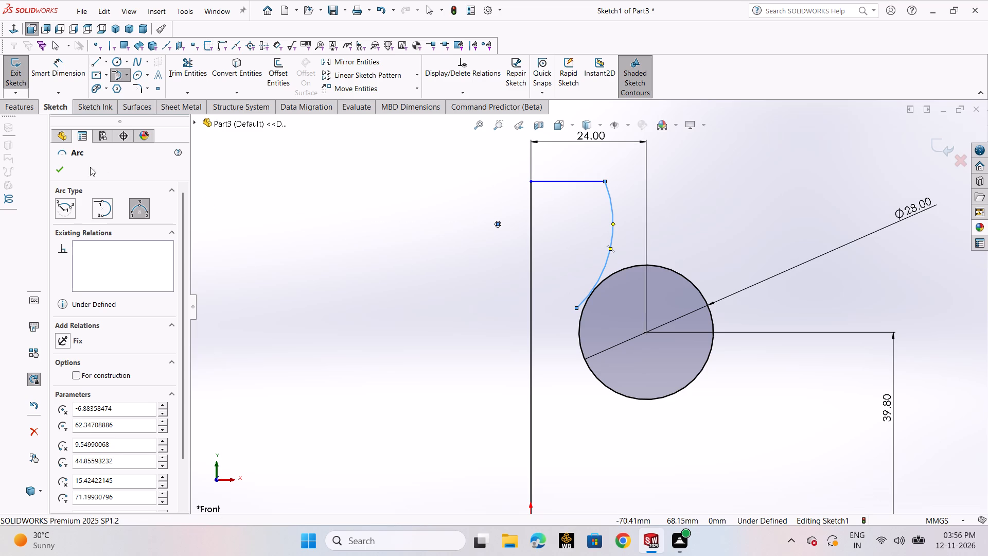
left_click(56, 171)
Dimension the new arc's radius as 24 mm.
left_click(62, 79)
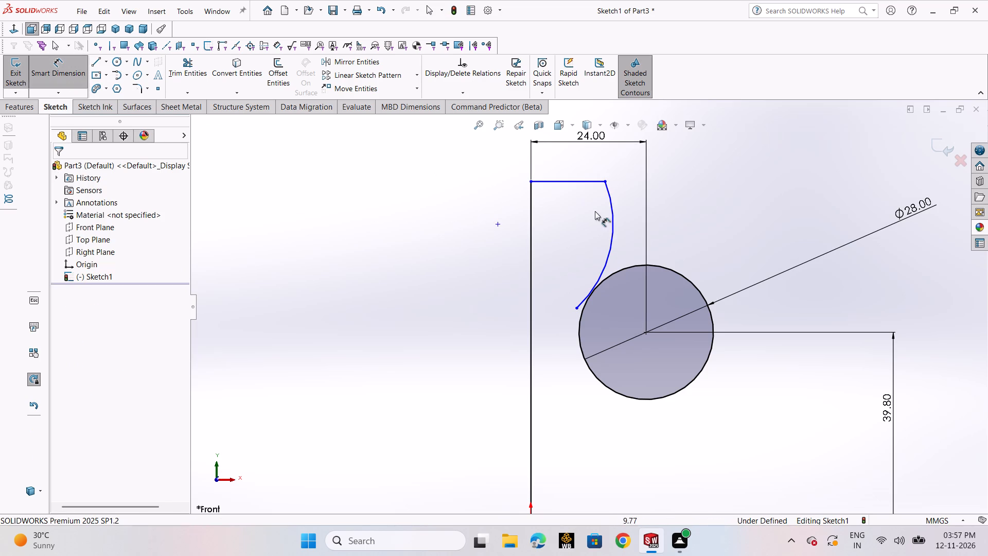
left_click(613, 225)
left_click(689, 227)
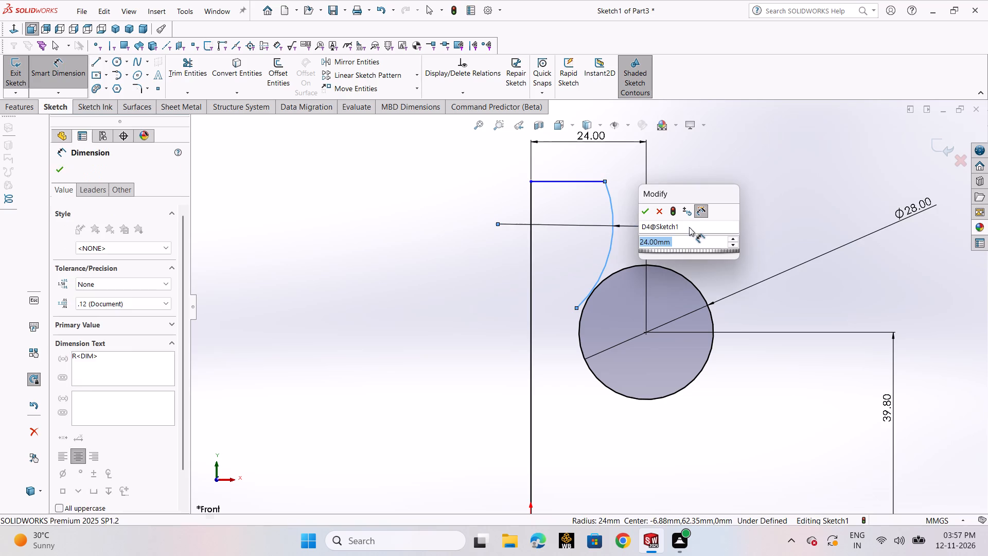
left_click(642, 213)
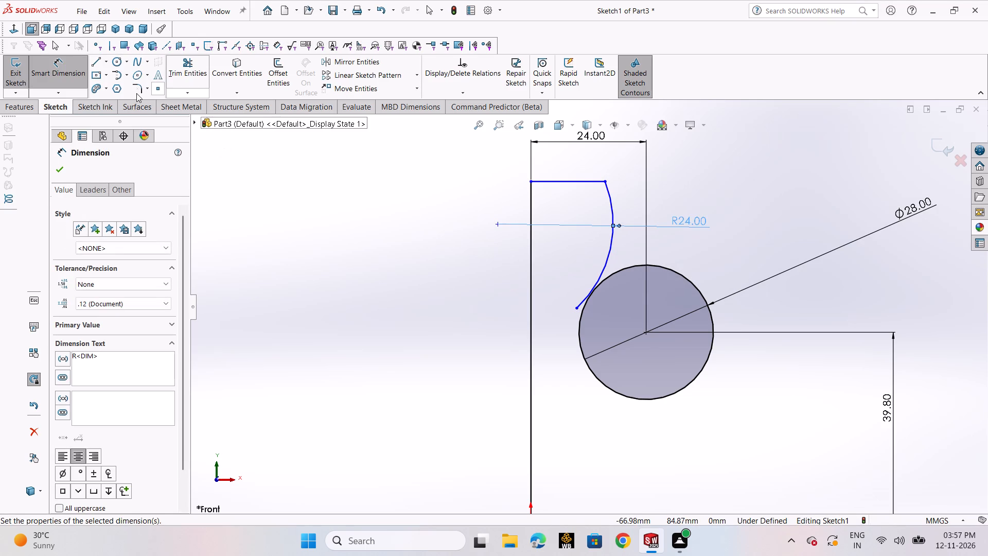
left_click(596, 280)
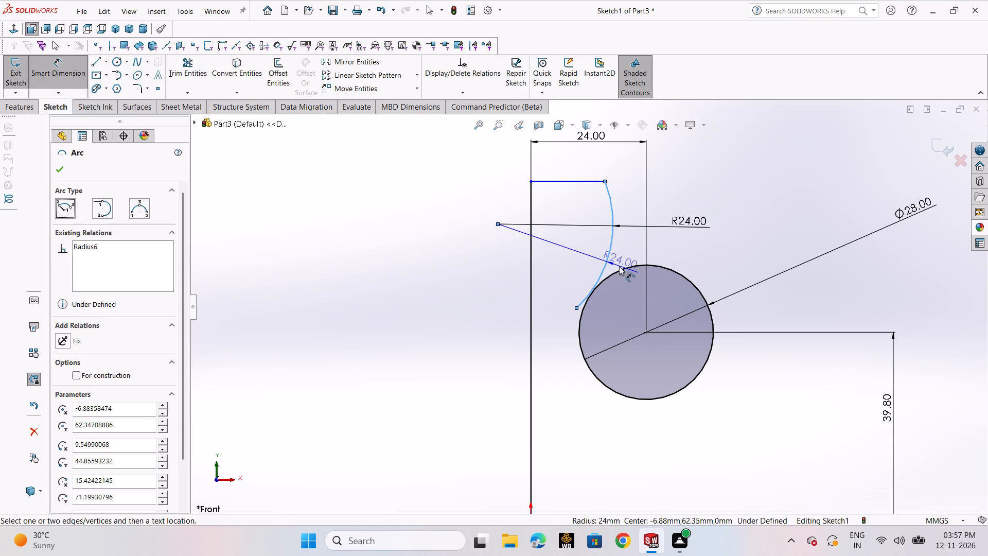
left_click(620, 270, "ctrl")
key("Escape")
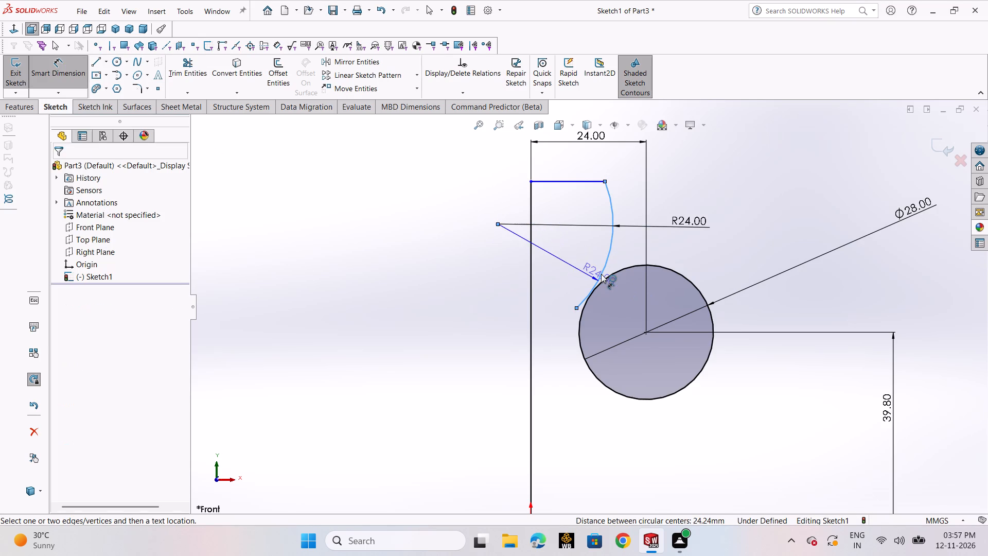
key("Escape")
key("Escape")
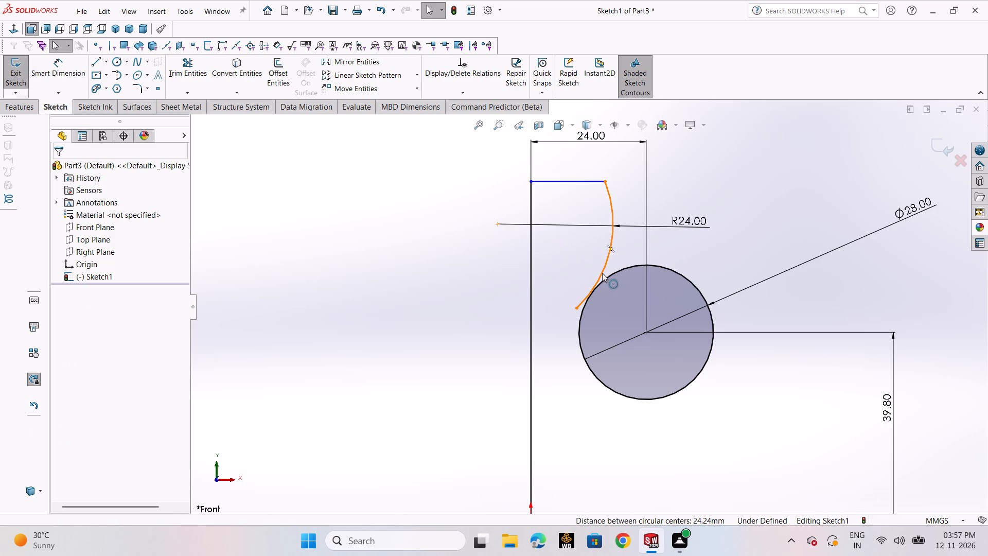
Add a tangent relation between the 28 mm circle and the 24 mm radius arc.
left_click(608, 276, "ctrl")
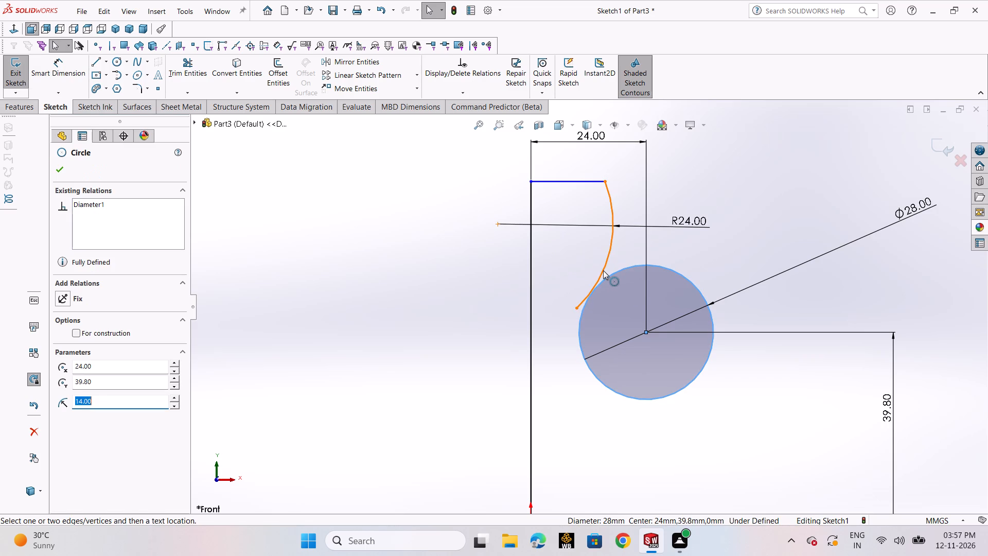
left_click(603, 269, "ctrl")
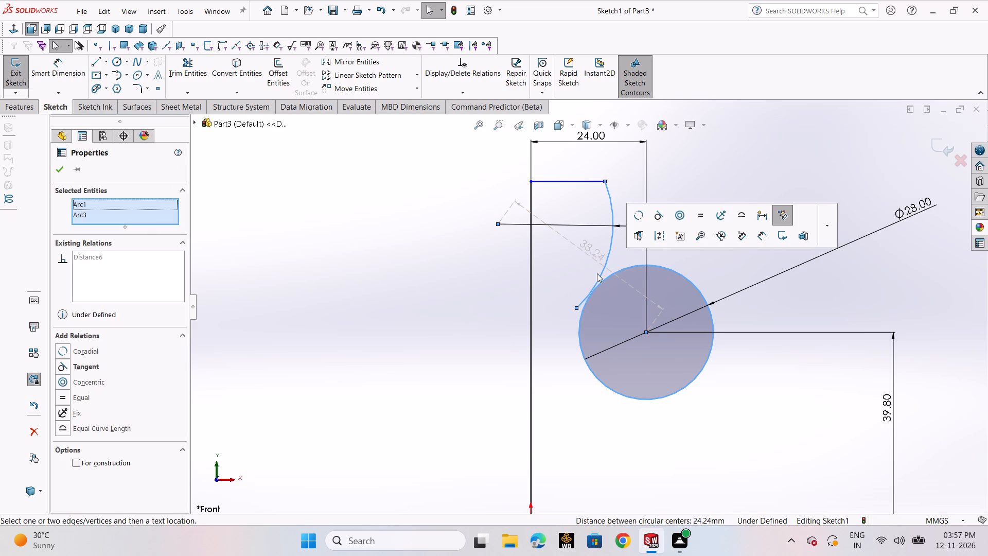
left_click(661, 216)
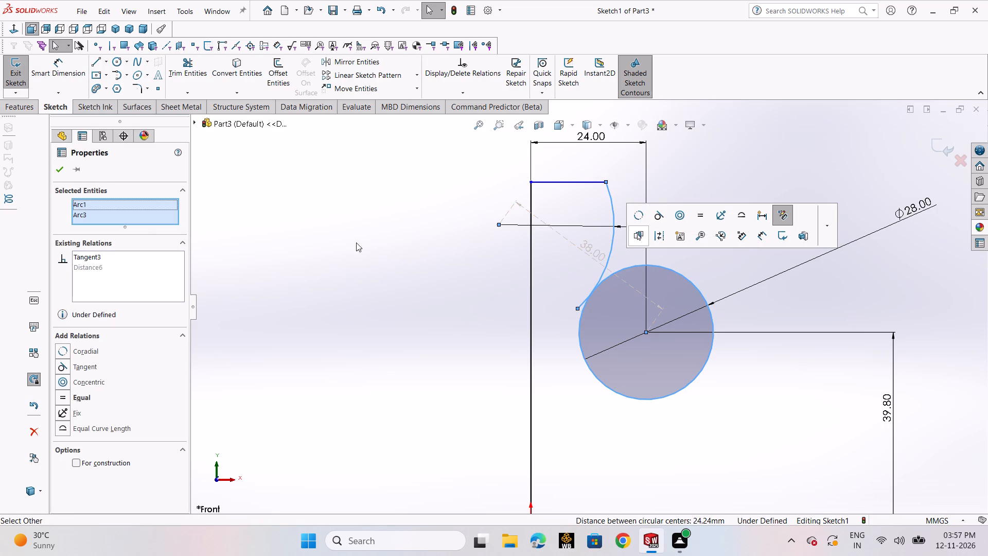
left_click(56, 167)
Shorten the arc by moving its overhanging lower endpoint to the tangent point on the circle.
scroll(629, 316, "down", 3)
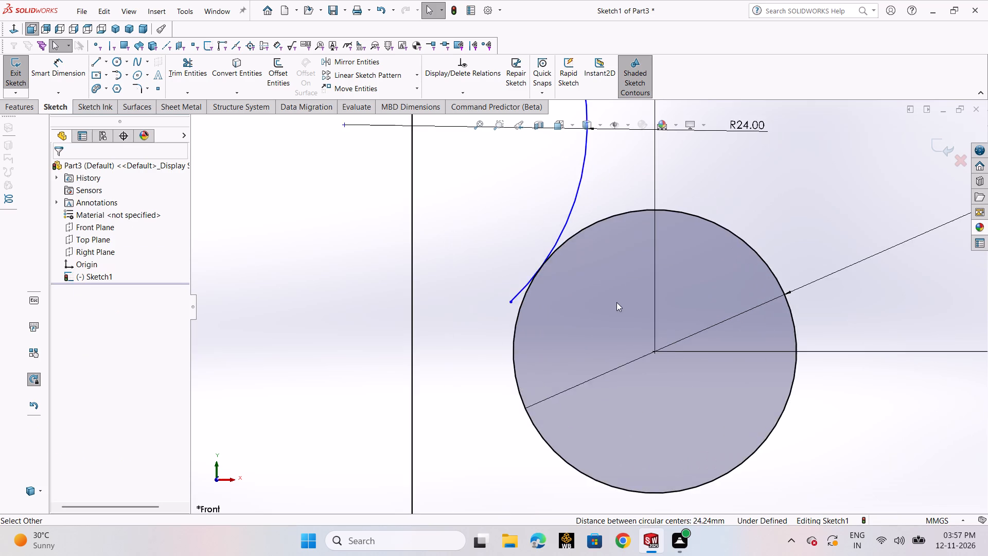
scroll(616, 302, "down", 4)
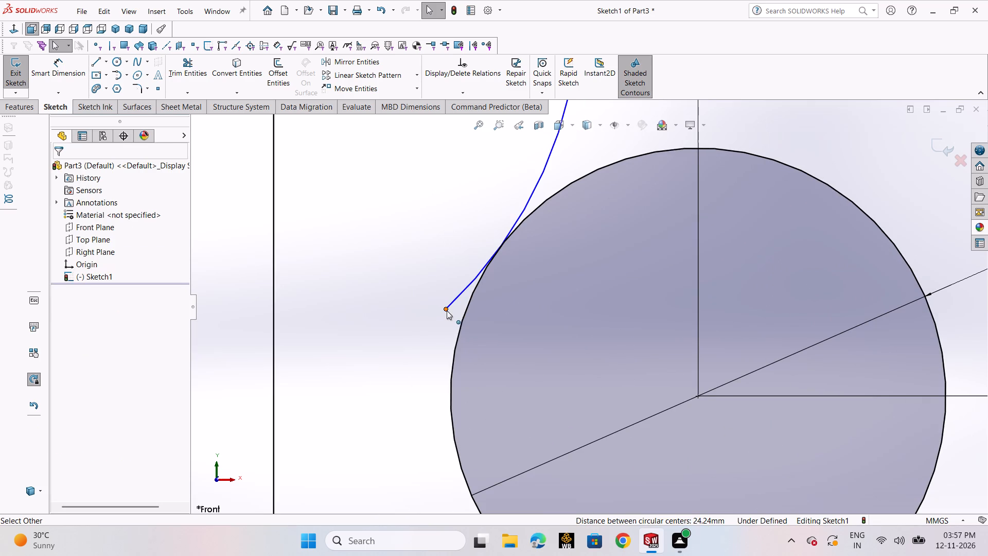
left_click_drag(447, 310, 496, 251)
left_click(411, 256)
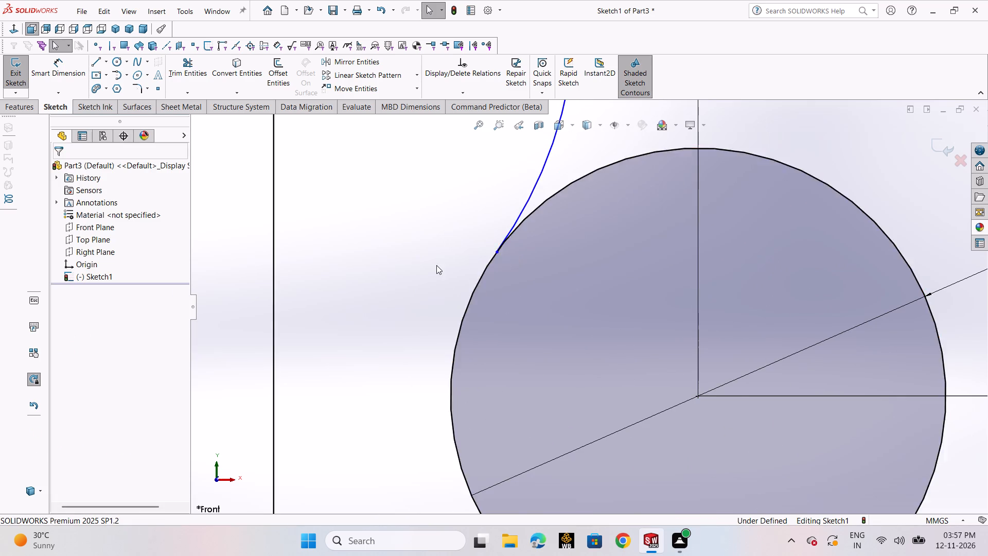
Dimension the short horizontal line's length as 46.13/2 mm.
scroll(570, 227, "up", 8)
scroll(581, 198, "down", 4)
scroll(506, 248, "up", 3)
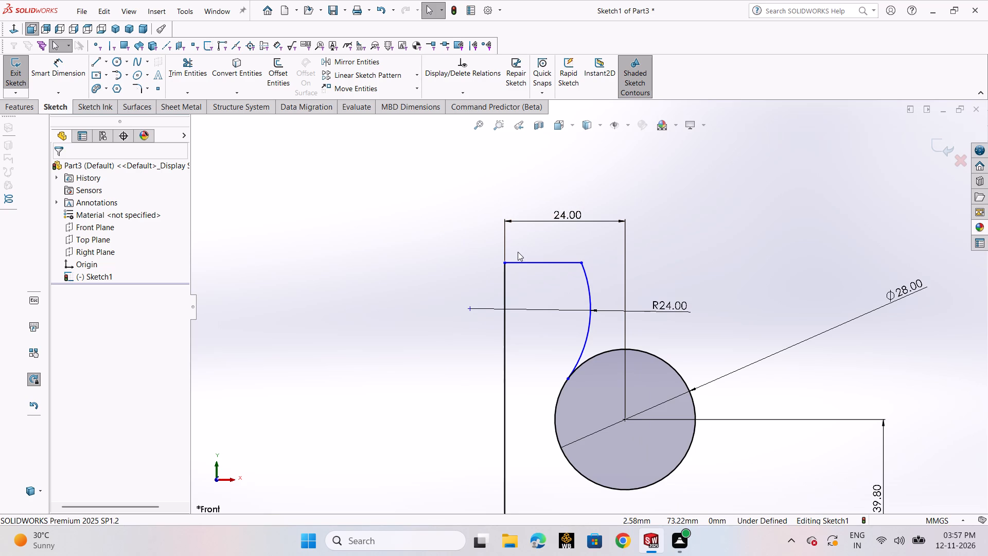
left_click(50, 67)
left_click(520, 263)
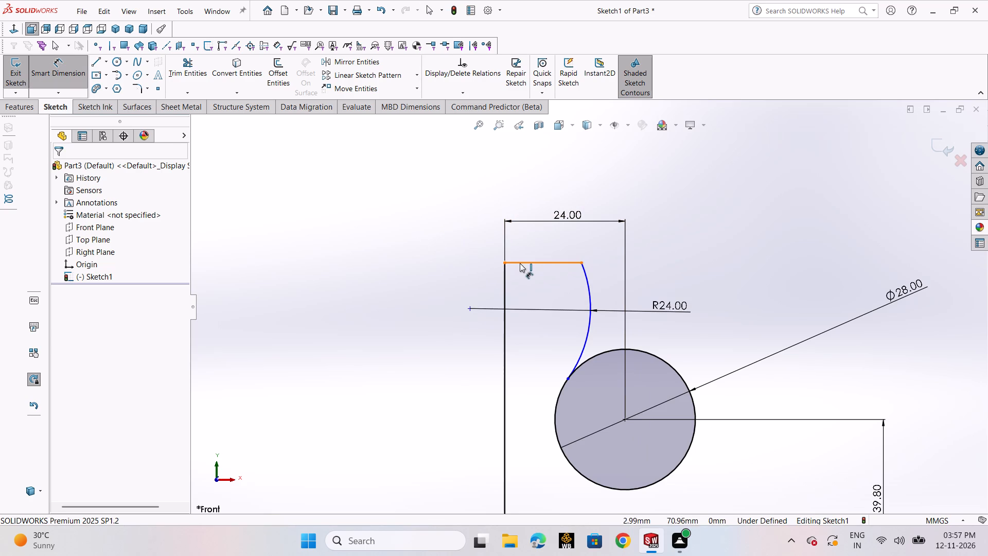
left_click(545, 163)
type("46.13/2")
key("Return")
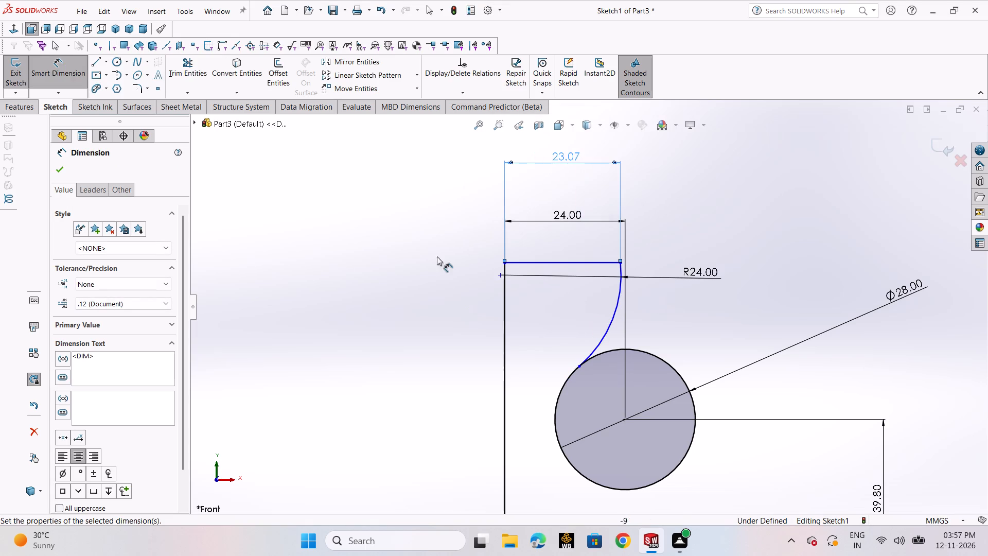
left_click(64, 170)
left_click(781, 267)
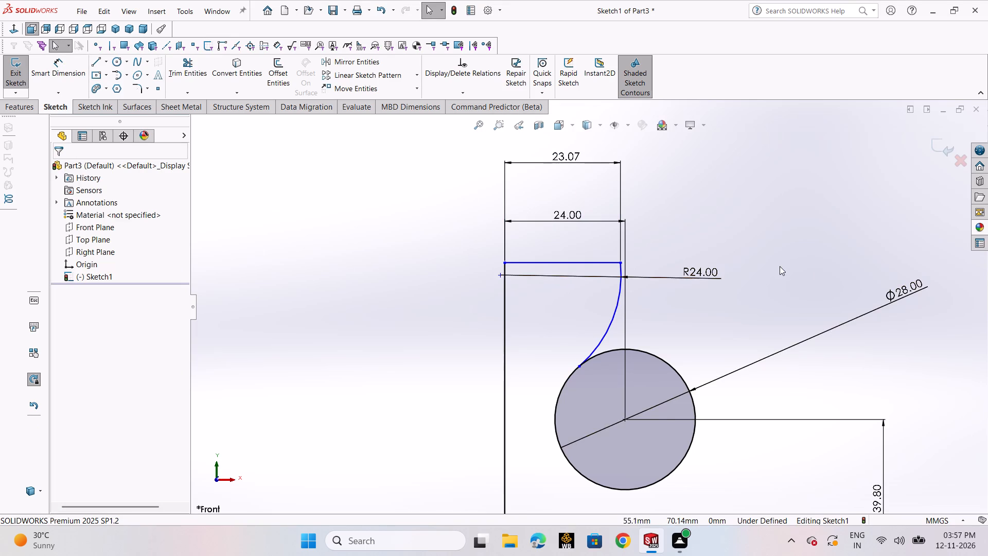
scroll(771, 270, "up", 1)
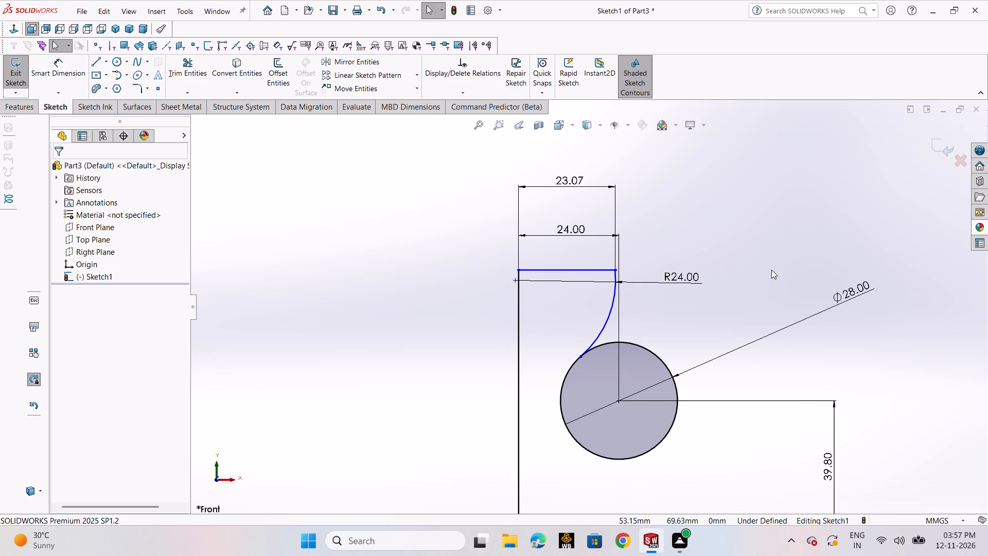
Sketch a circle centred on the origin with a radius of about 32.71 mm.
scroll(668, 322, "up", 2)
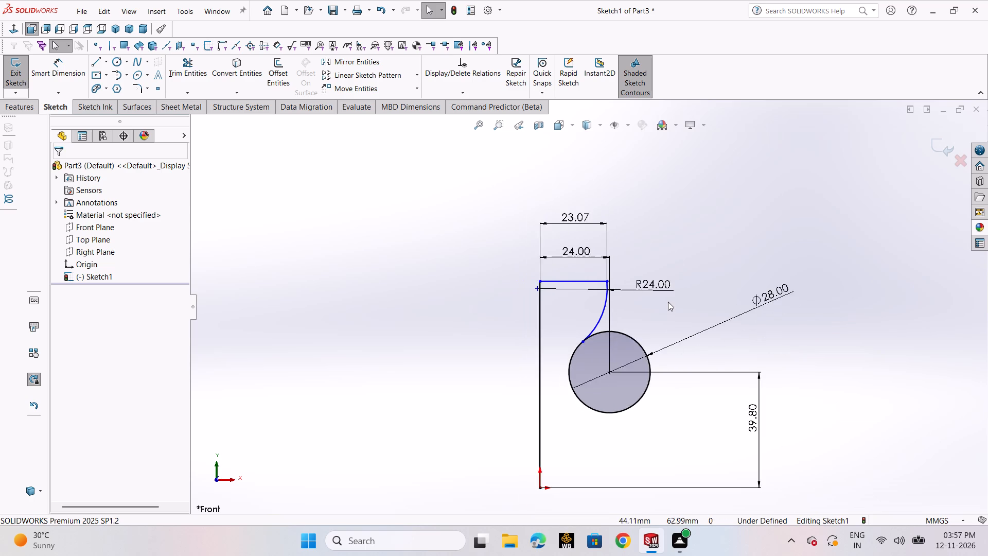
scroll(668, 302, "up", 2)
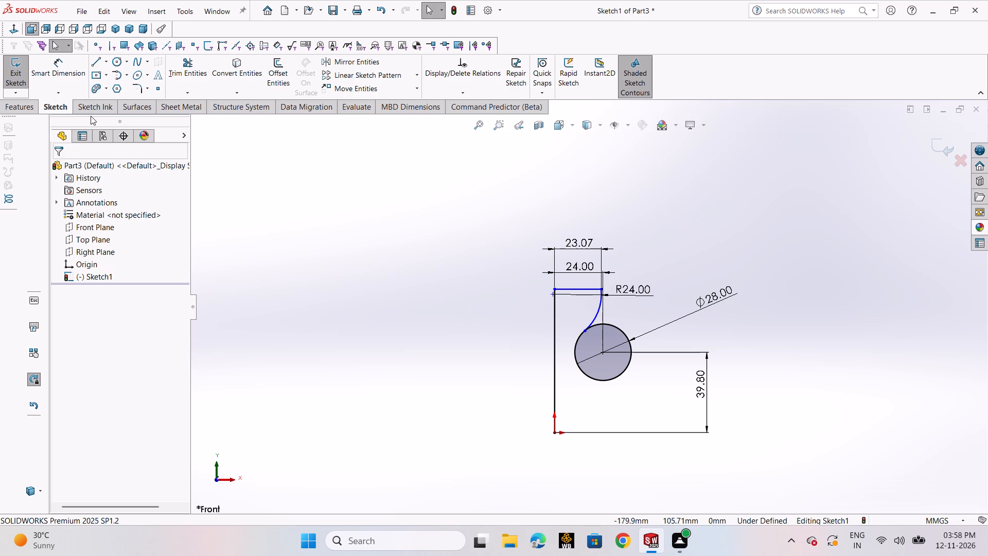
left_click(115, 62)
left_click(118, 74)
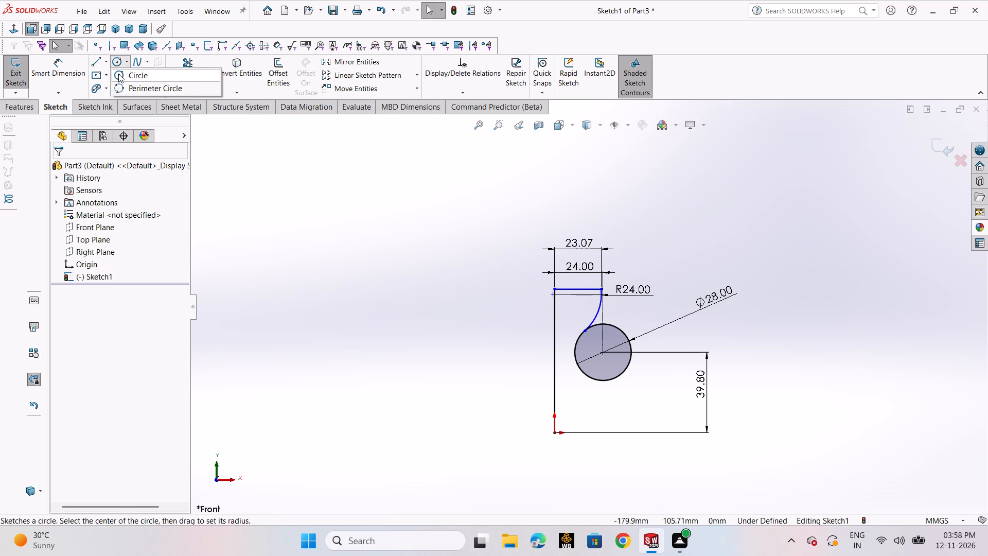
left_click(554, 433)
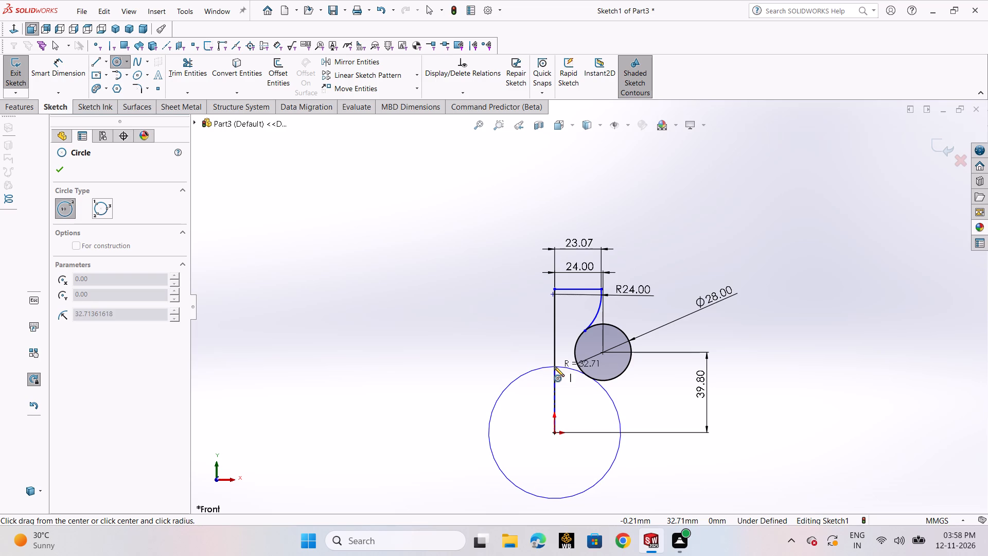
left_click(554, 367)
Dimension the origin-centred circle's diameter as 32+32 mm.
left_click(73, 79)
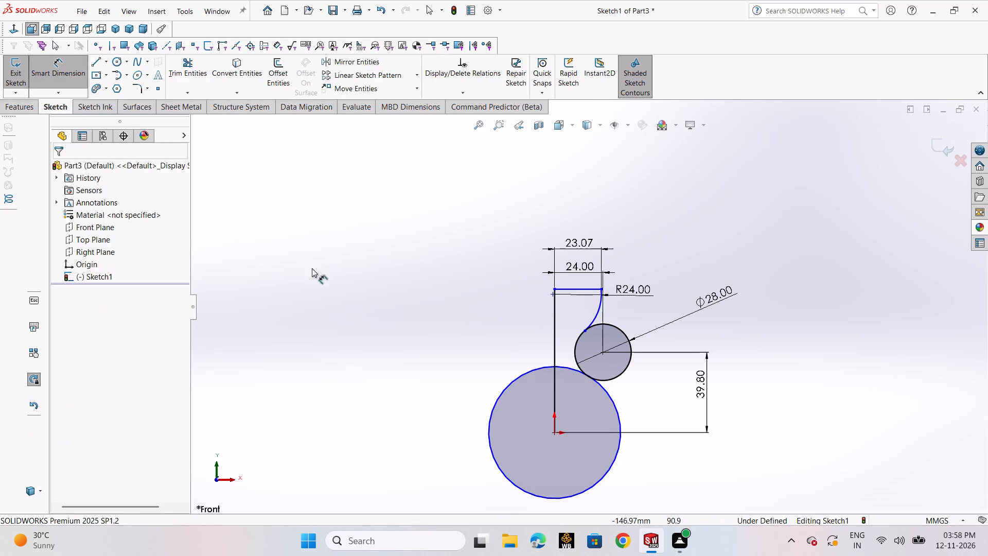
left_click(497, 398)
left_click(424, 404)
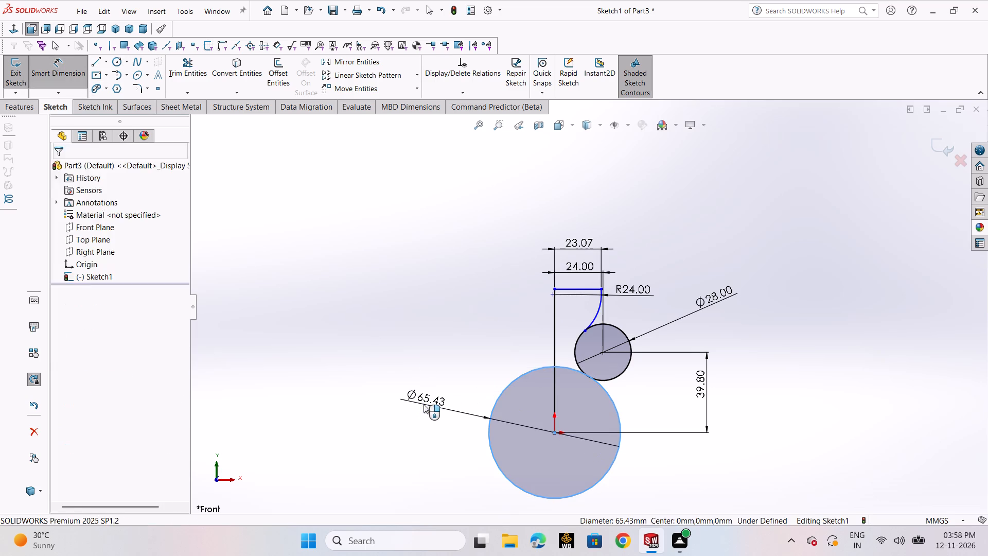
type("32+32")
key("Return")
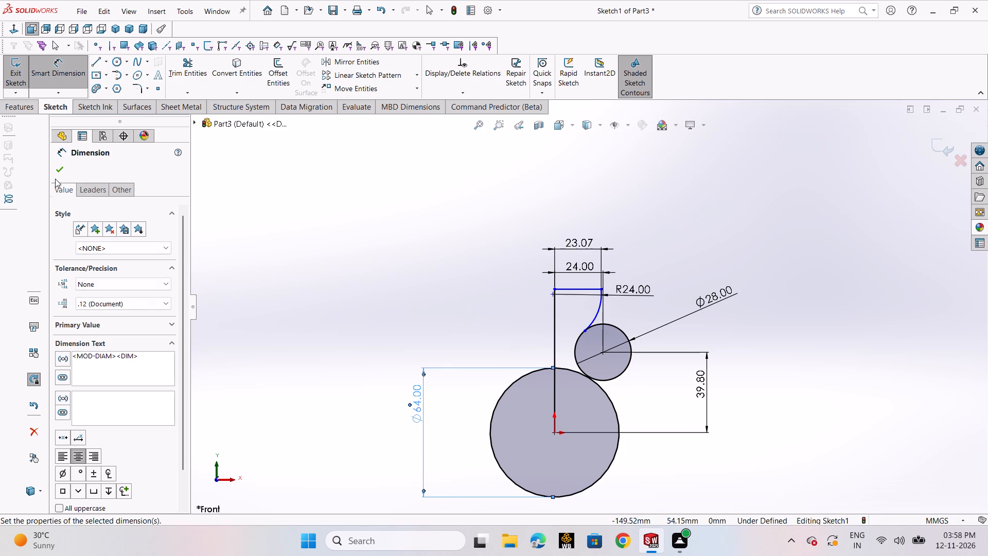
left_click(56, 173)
Examine the area where the origin-centred 64 mm circle meets the 28 mm circle.
scroll(580, 375, "down", 6)
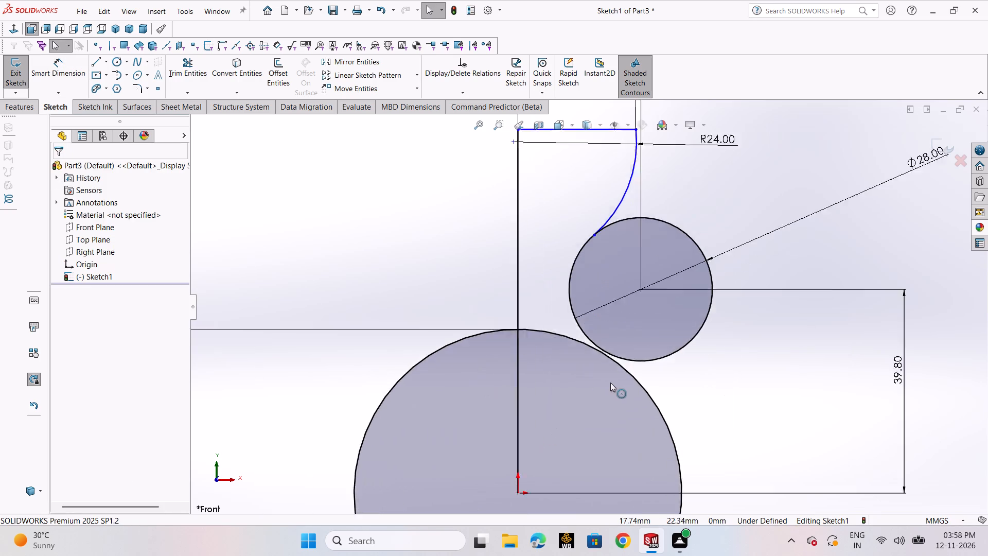
scroll(610, 383, "down", 2)
scroll(640, 323, "up", 6)
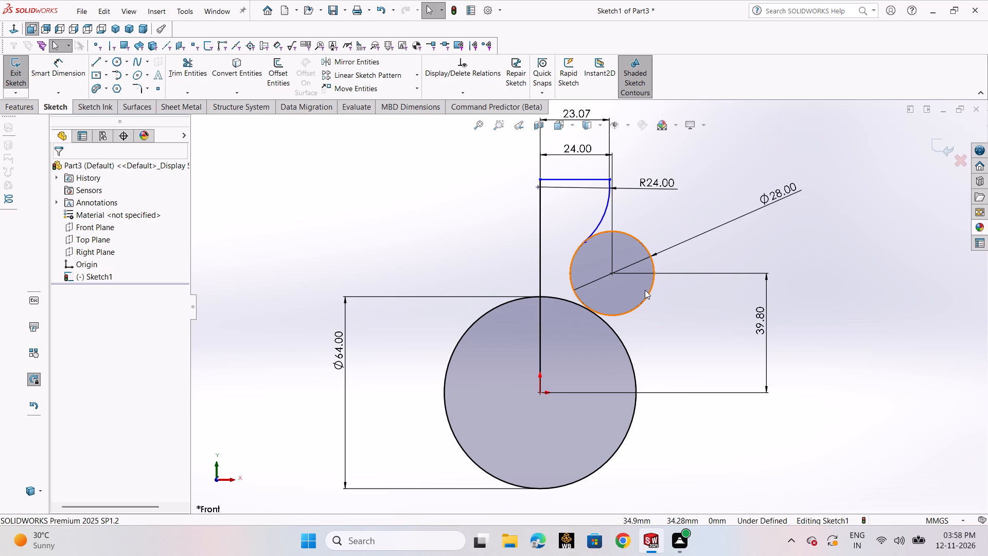
scroll(604, 298, "down", 5)
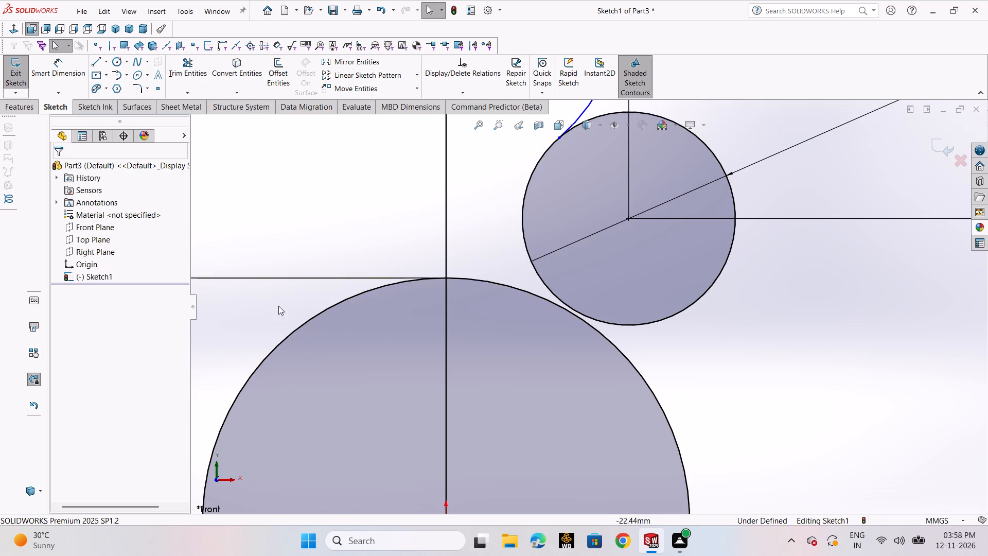
scroll(347, 308, "up", 6)
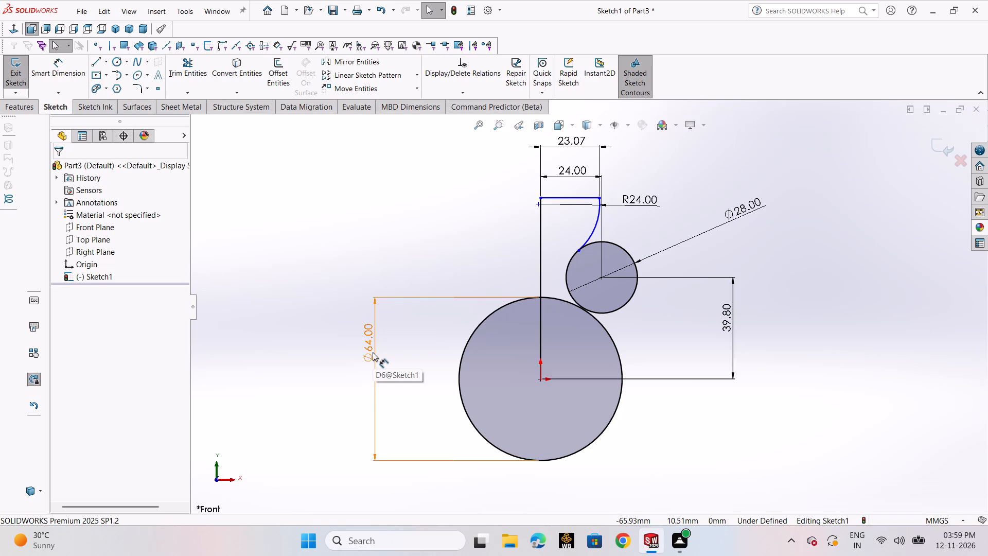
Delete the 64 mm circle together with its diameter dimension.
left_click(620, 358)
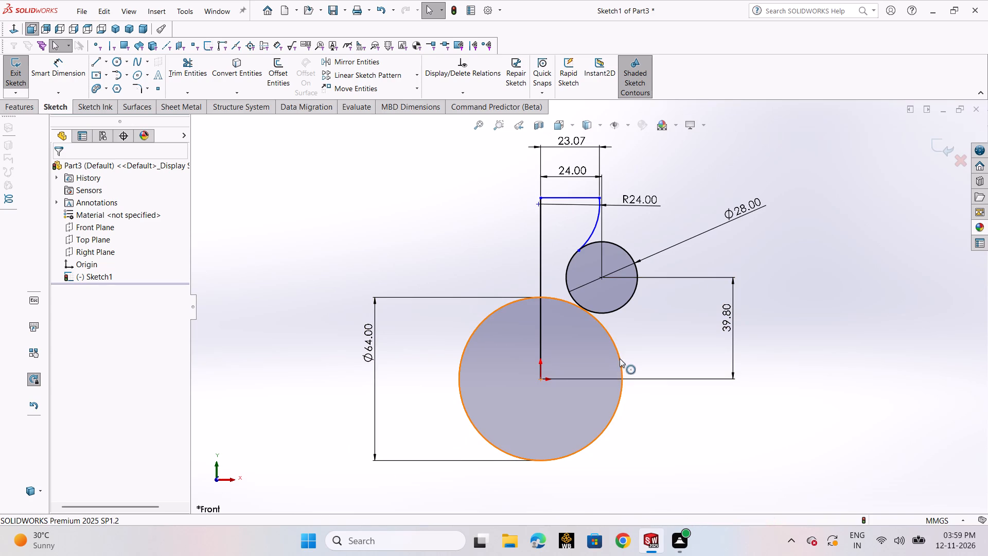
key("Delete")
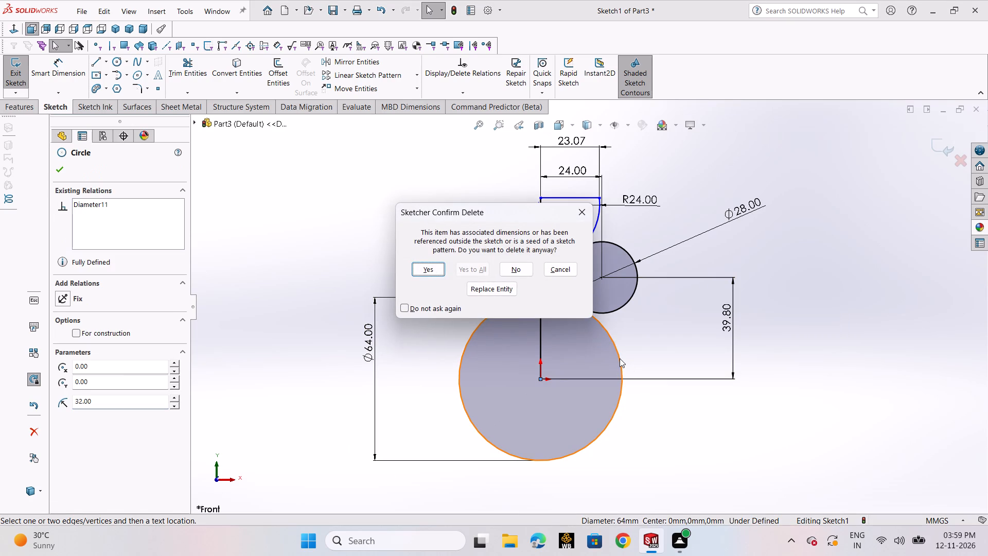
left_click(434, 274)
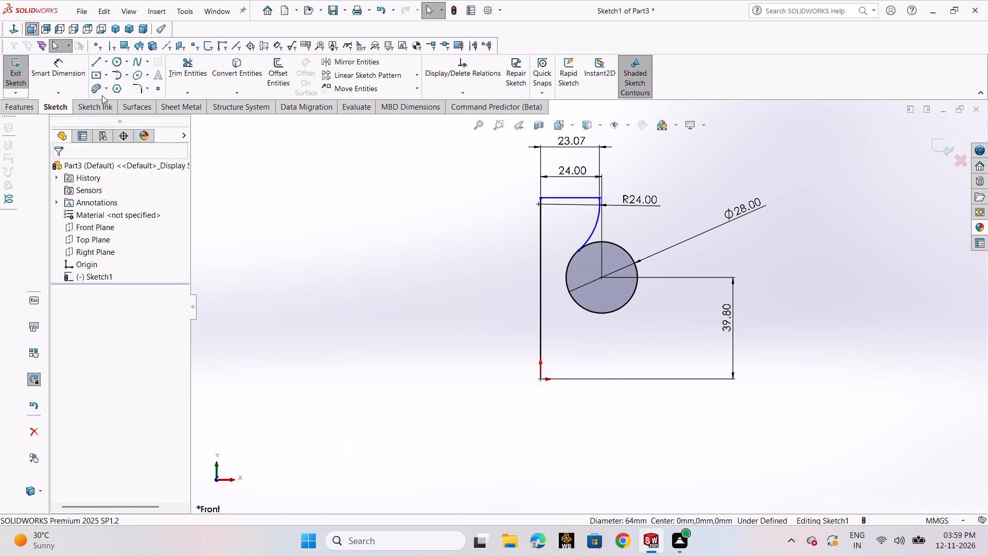
Sketch a circle centred on the origin and tangent to the 28 mm circle, with a radius of about 32.48 mm.
left_click(119, 58)
left_click(124, 74)
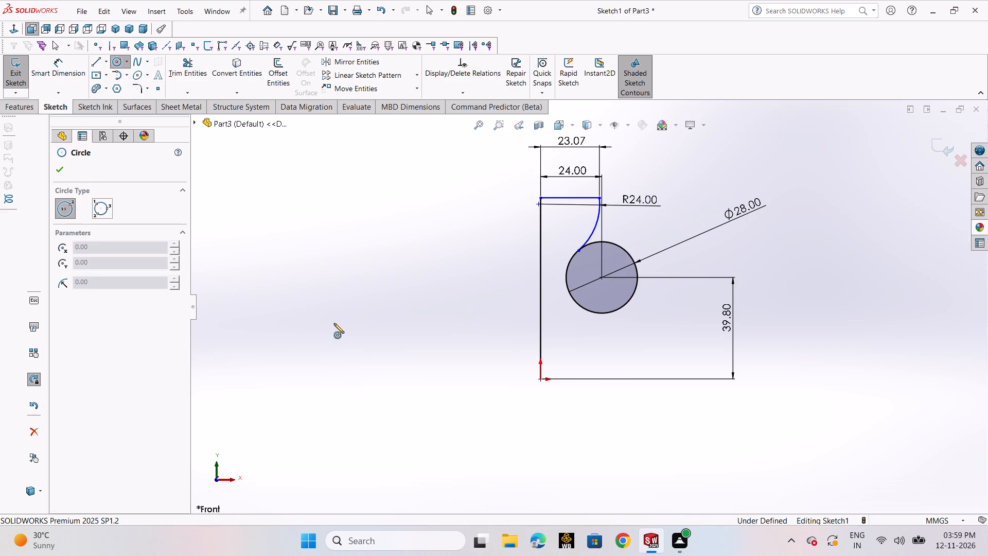
left_click(539, 380)
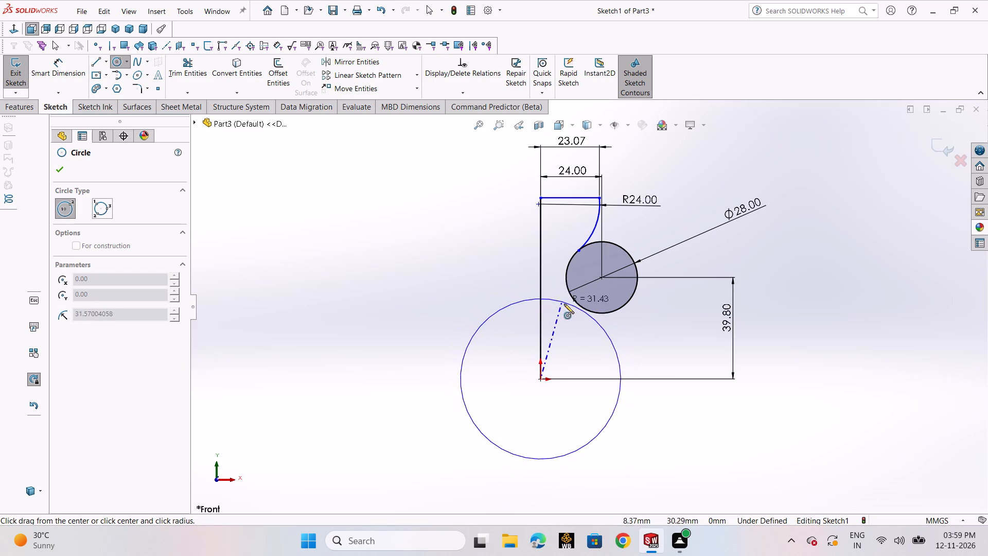
left_click(579, 306)
right_click(579, 306)
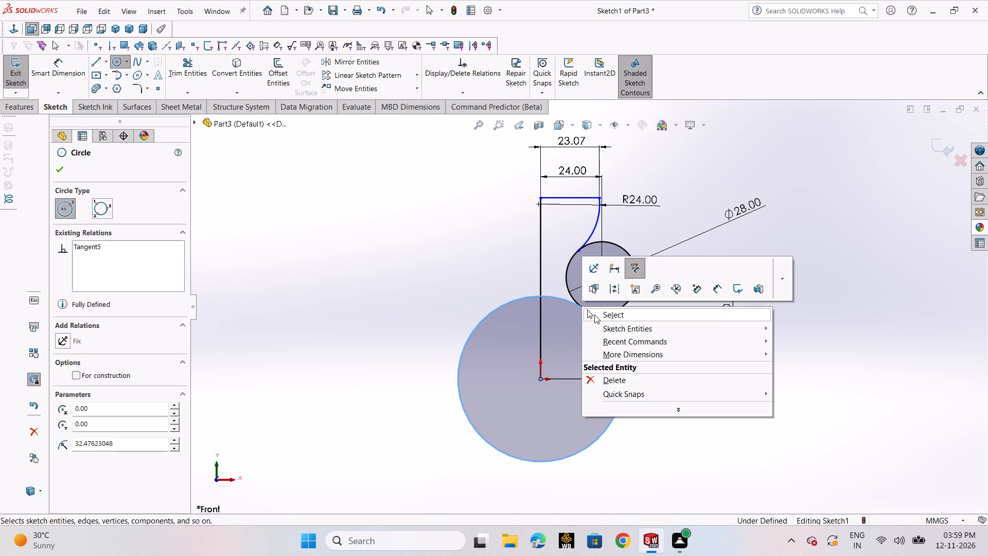
left_click(597, 314)
left_click(407, 279)
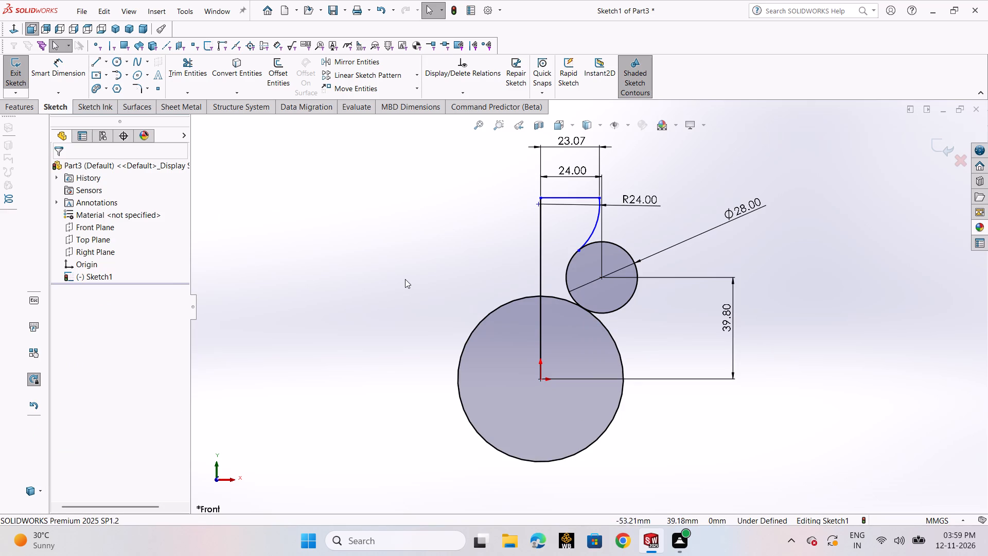
Trim the outer portion of the 28 mm circle, keeping the concave arc between its two tangent points.
left_click(189, 73)
left_click_drag(640, 242, 621, 279)
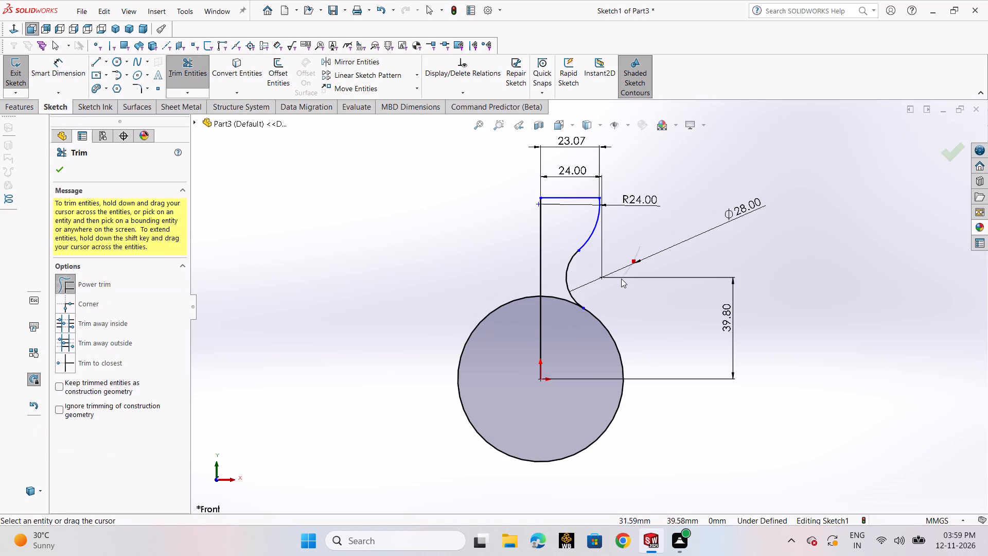
left_click_drag(621, 279, 620, 280)
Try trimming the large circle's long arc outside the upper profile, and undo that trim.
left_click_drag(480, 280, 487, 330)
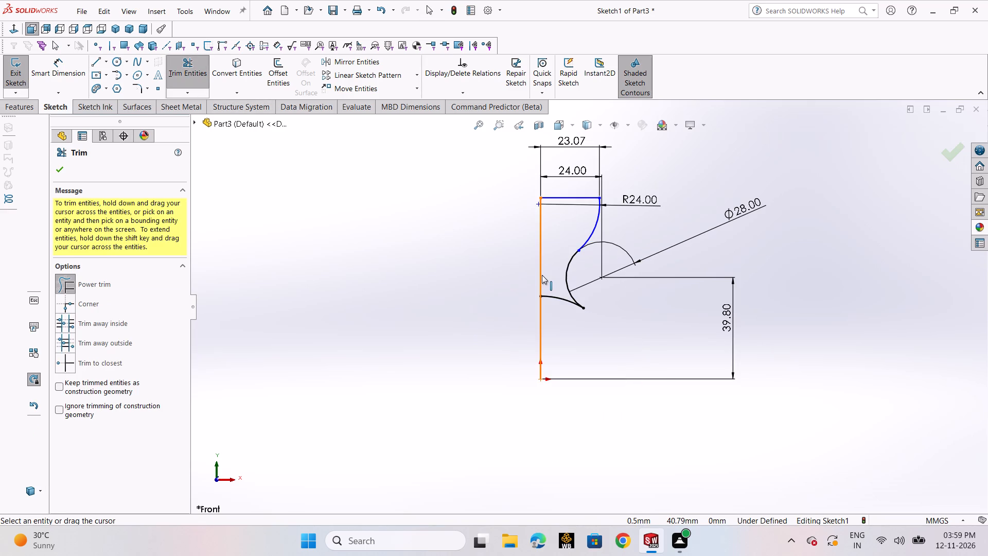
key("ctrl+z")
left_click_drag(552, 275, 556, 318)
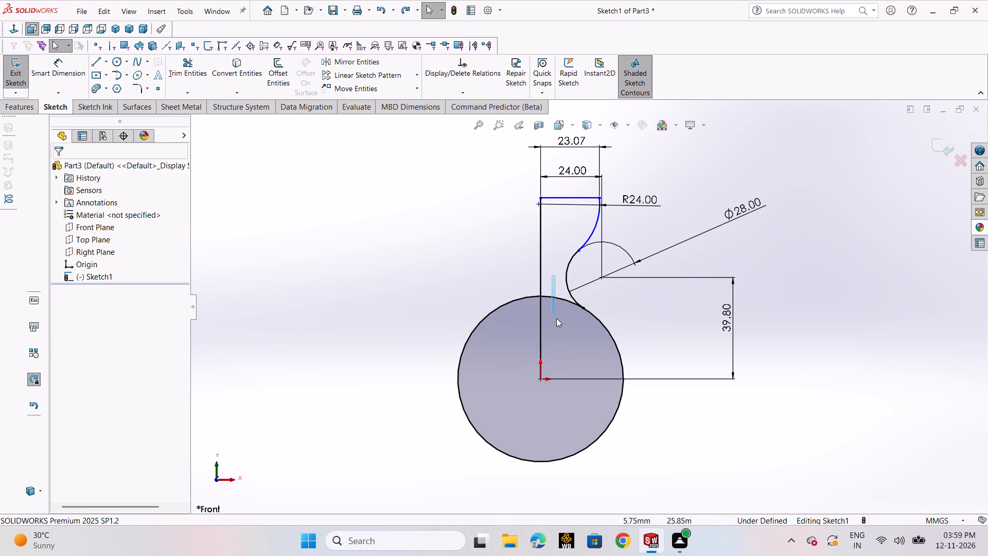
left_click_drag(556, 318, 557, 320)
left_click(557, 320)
Trim the large circle's upper arc between the vertical line and the tangent point with the 28 mm arc.
left_click(188, 74)
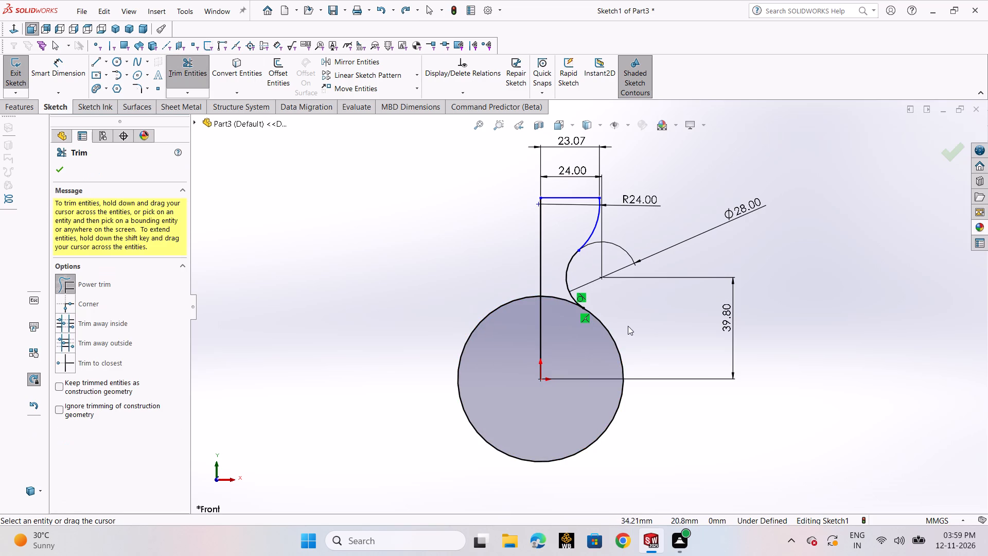
left_click_drag(553, 272, 557, 311)
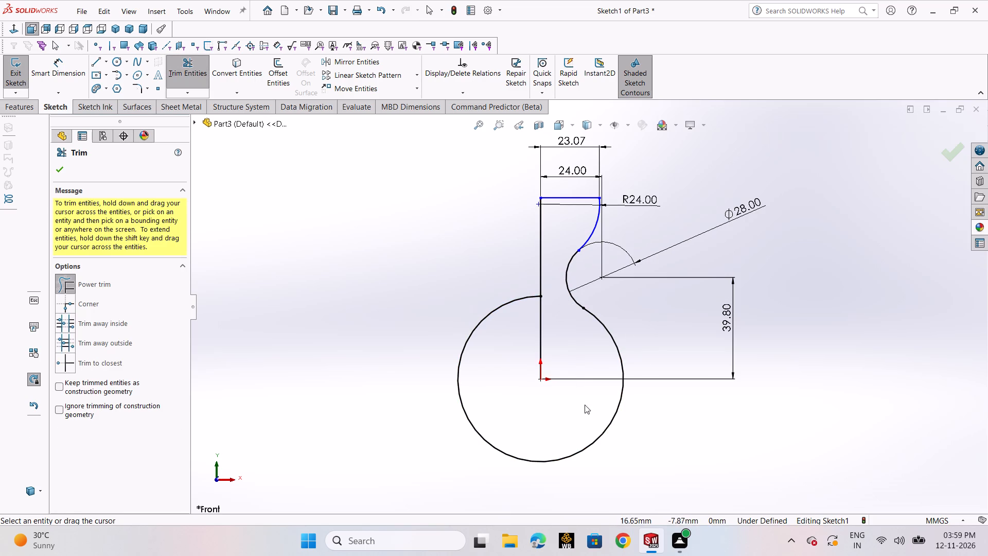
left_click(64, 172)
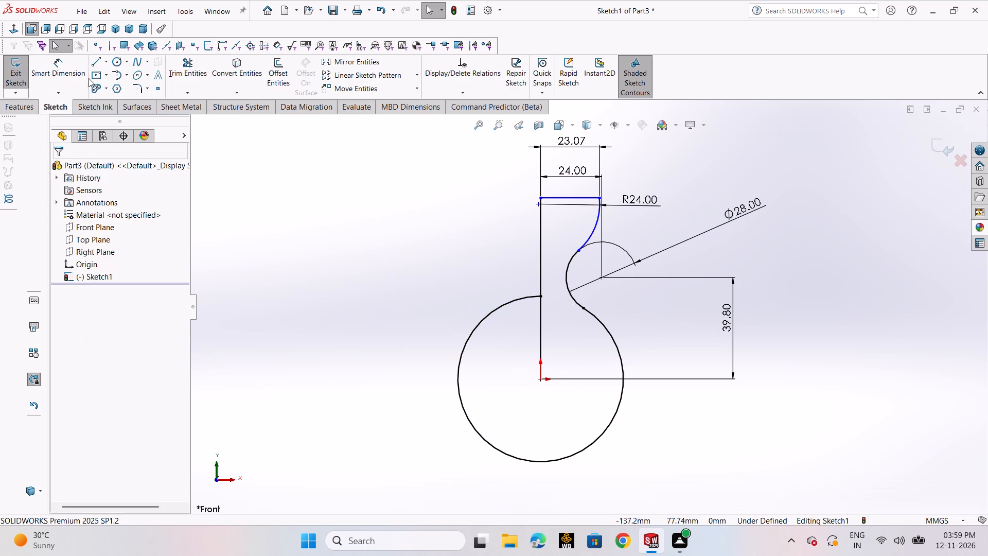
Draw a horizontal line from the origin to the large circle's right side, about 32.48 mm long.
left_click(100, 62)
left_click(105, 74)
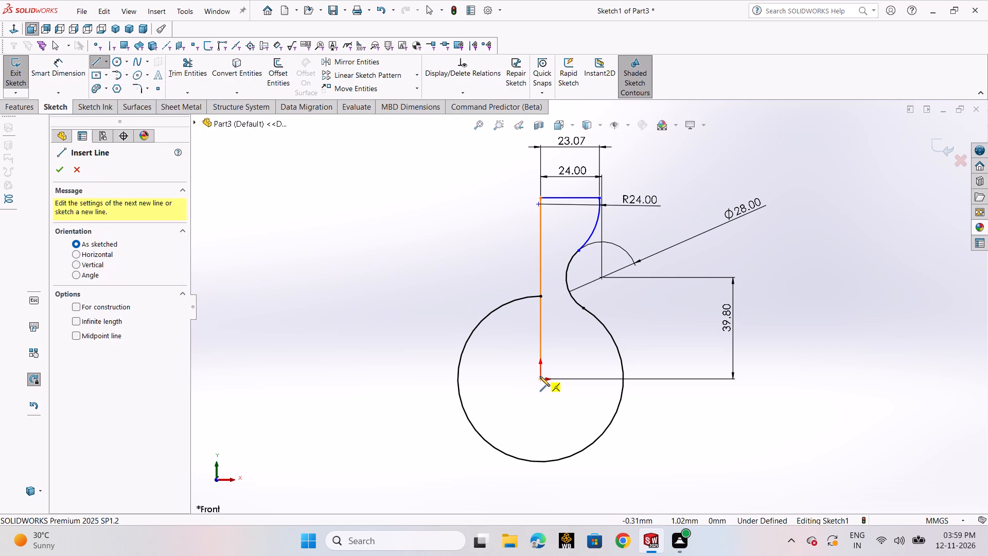
left_click(540, 377)
left_click(626, 379)
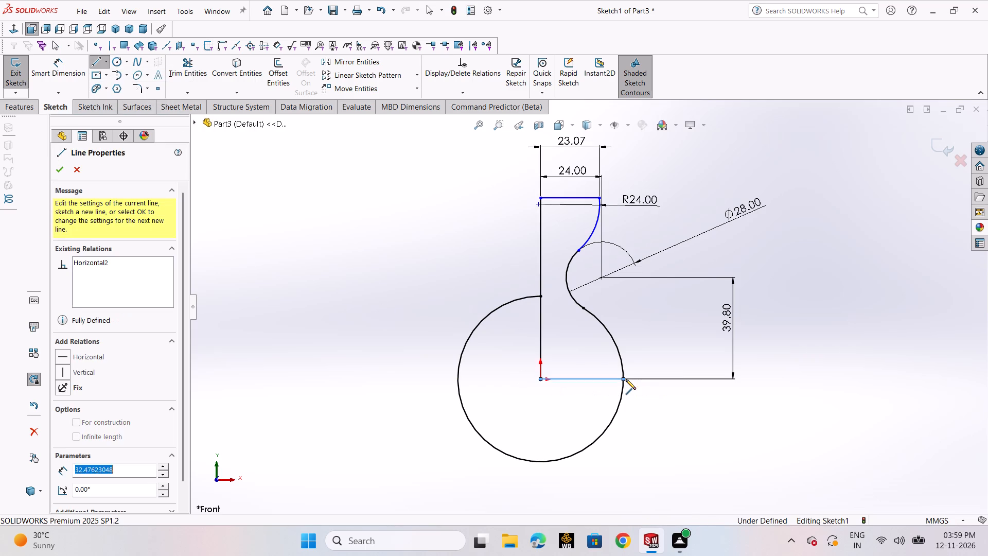
right_click(626, 379)
left_click(642, 386)
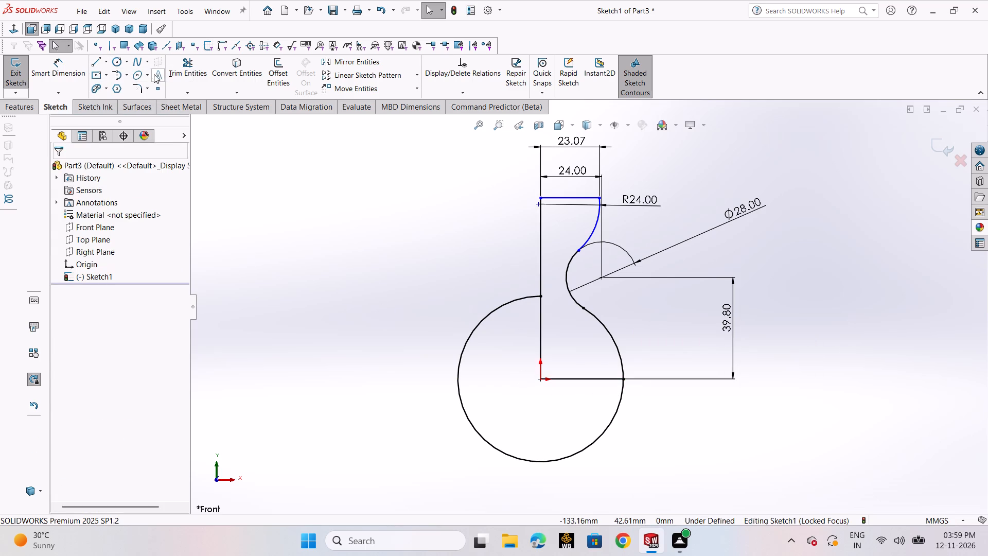
Trim the large circle's remaining arc outside the profile, keeping only the piece from the tangent point to the bottom line.
left_click(186, 73)
left_click_drag(346, 283, 429, 389)
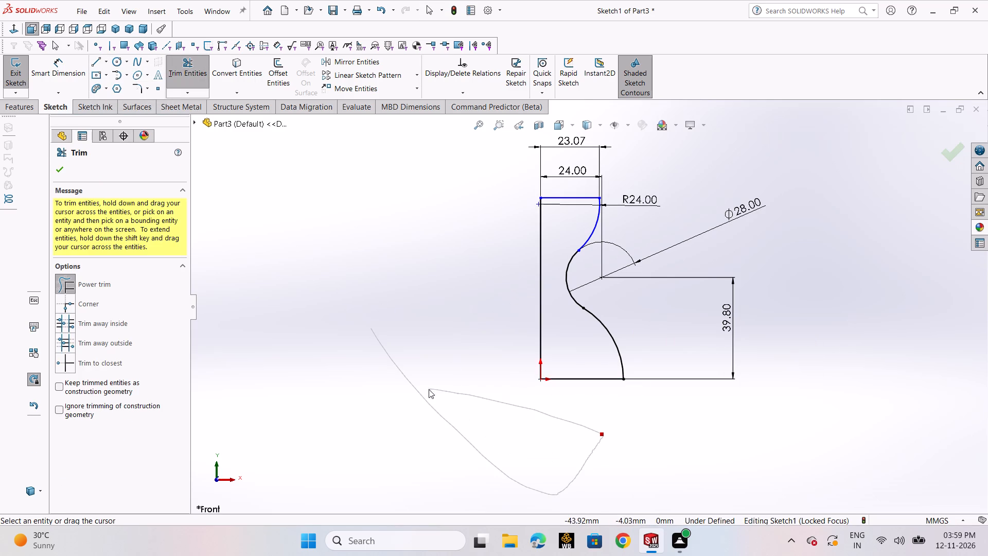
left_click_drag(429, 389, 423, 375)
left_click(56, 168)
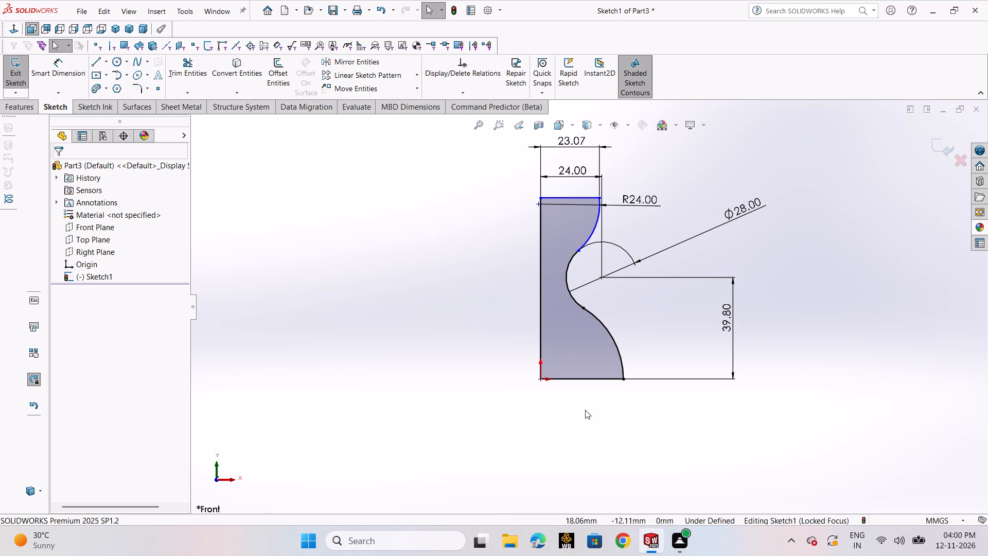
Dimension the vertical distance between the profile's top and bottom horizontal lines as 118-48 mm.
left_click(47, 80)
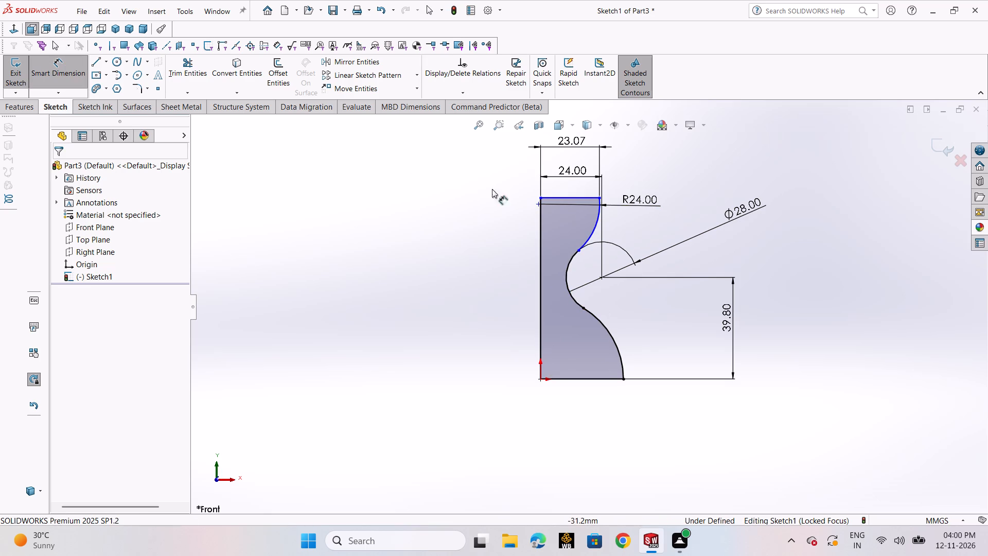
left_click(564, 197)
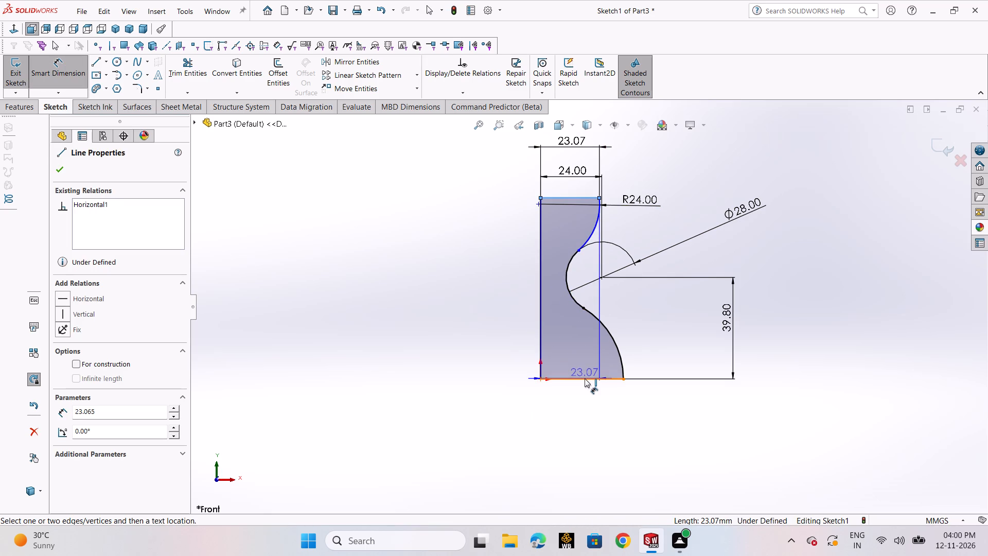
left_click(585, 378)
left_click(455, 344)
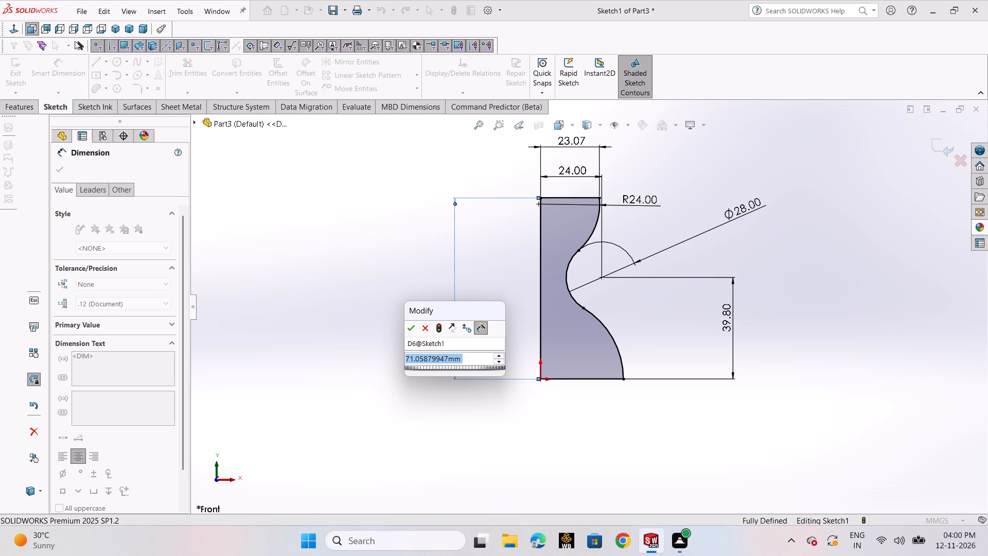
type("118-48")
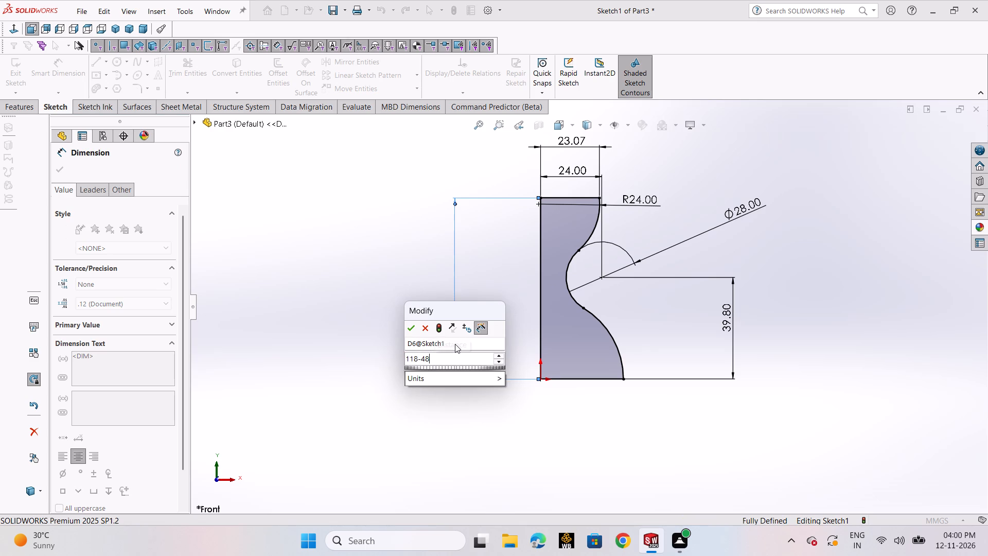
key("Return")
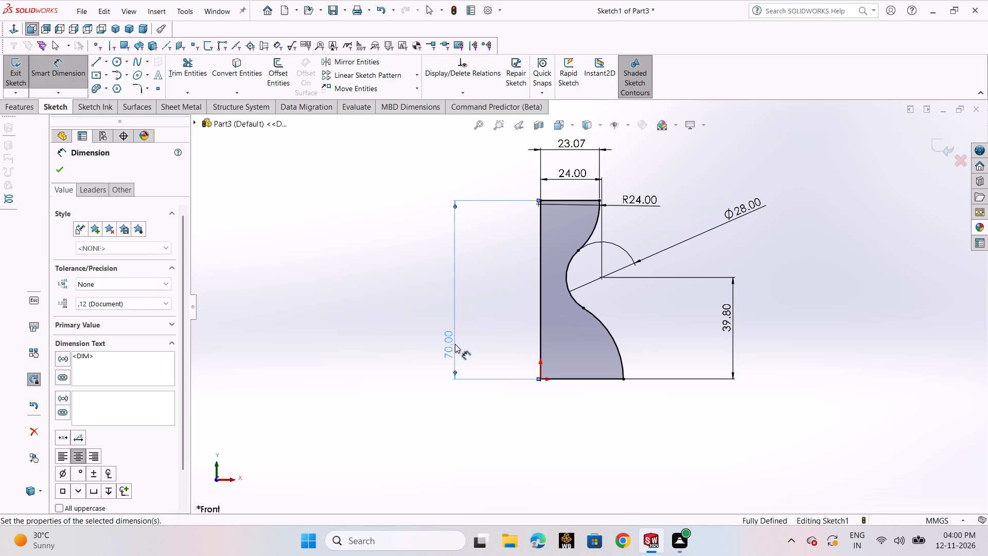
left_click(63, 172)
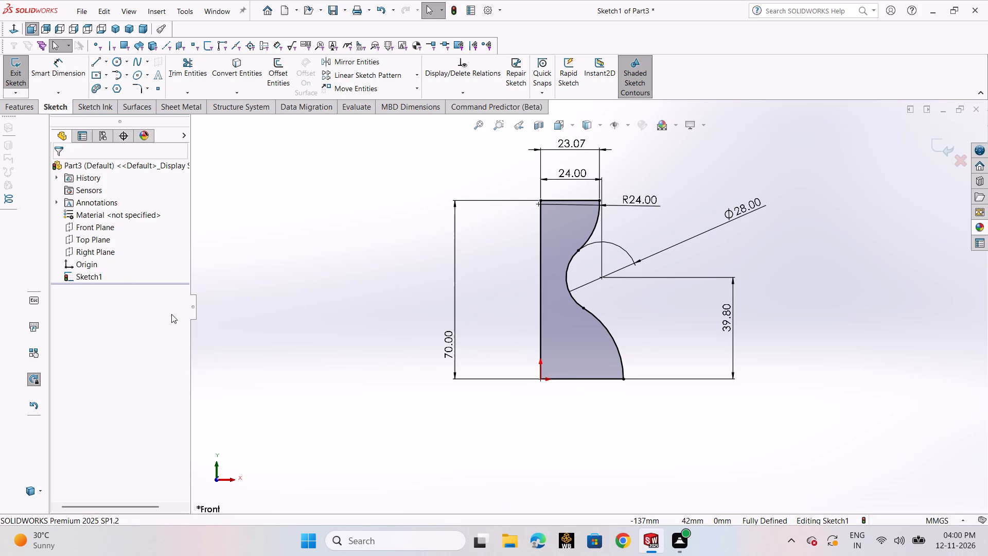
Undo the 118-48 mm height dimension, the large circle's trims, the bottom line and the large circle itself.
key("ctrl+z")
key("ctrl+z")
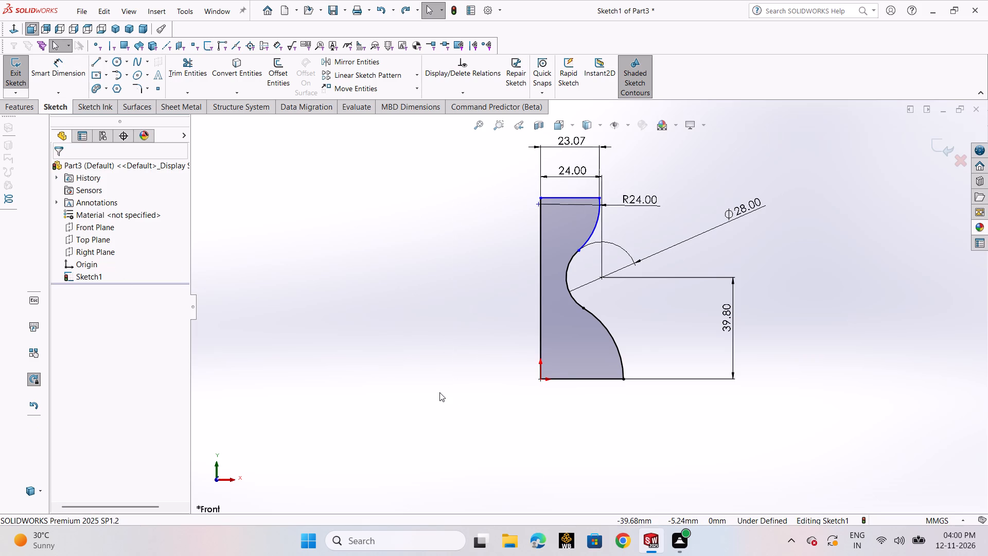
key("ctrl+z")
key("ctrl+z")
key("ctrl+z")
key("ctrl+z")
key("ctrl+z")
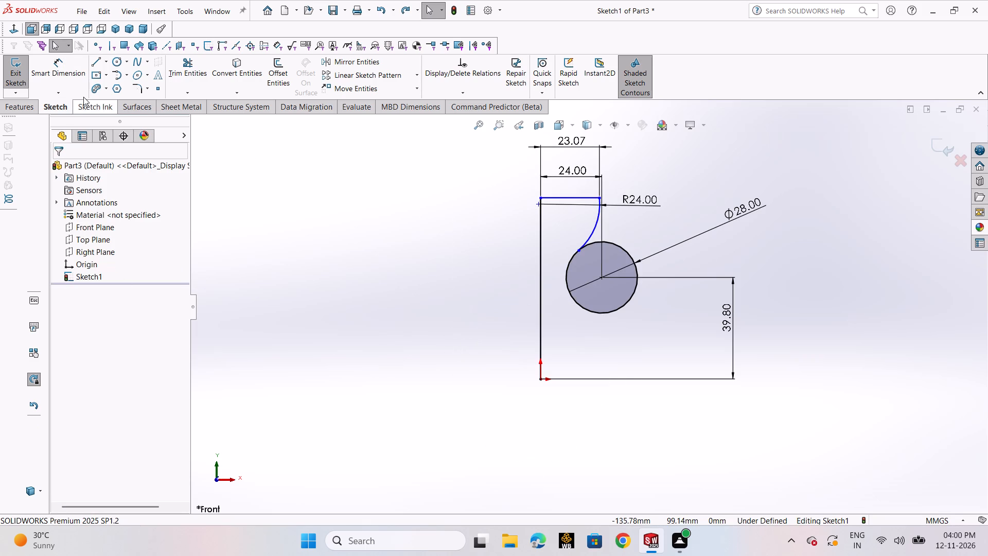
Dimension the vertical distance from the origin to the profile's top horizontal line as 118-48 mm.
left_click(63, 75)
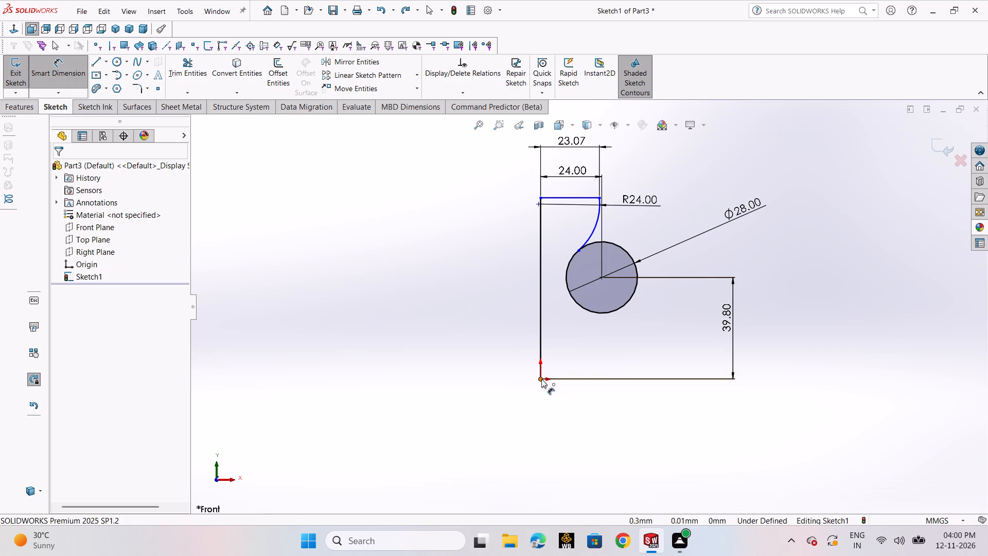
left_click(541, 379)
left_click(559, 198)
left_click(450, 215)
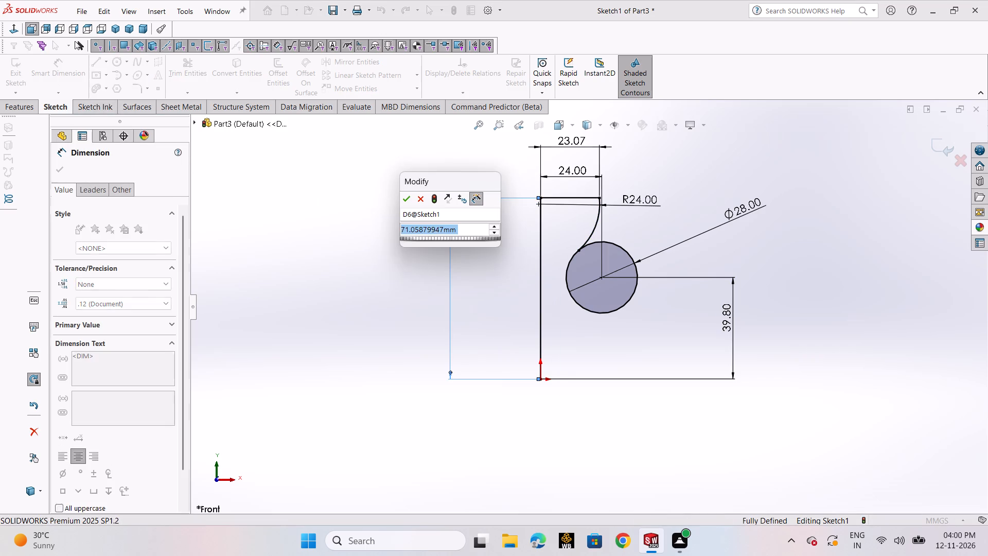
type("11")
type("8-48")
key("Return")
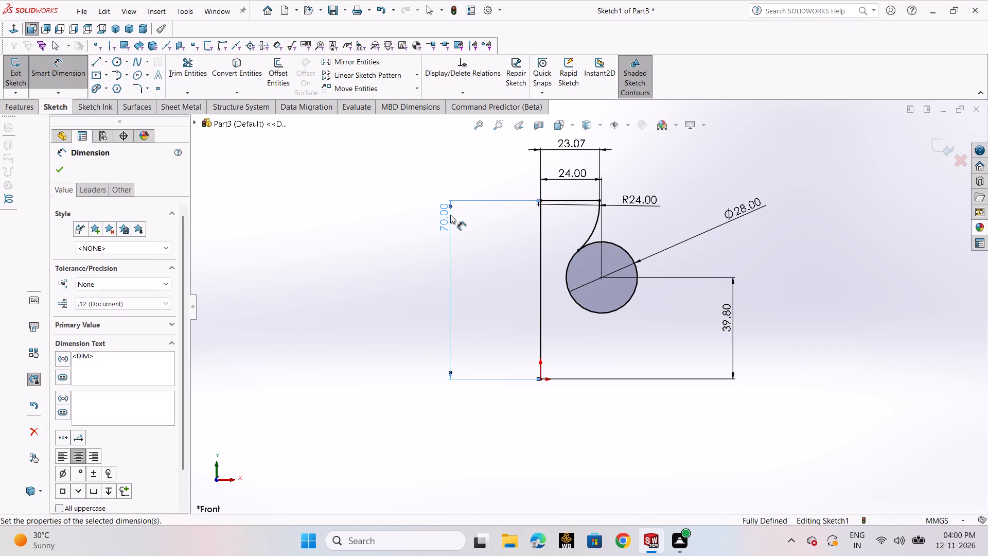
left_click(62, 171)
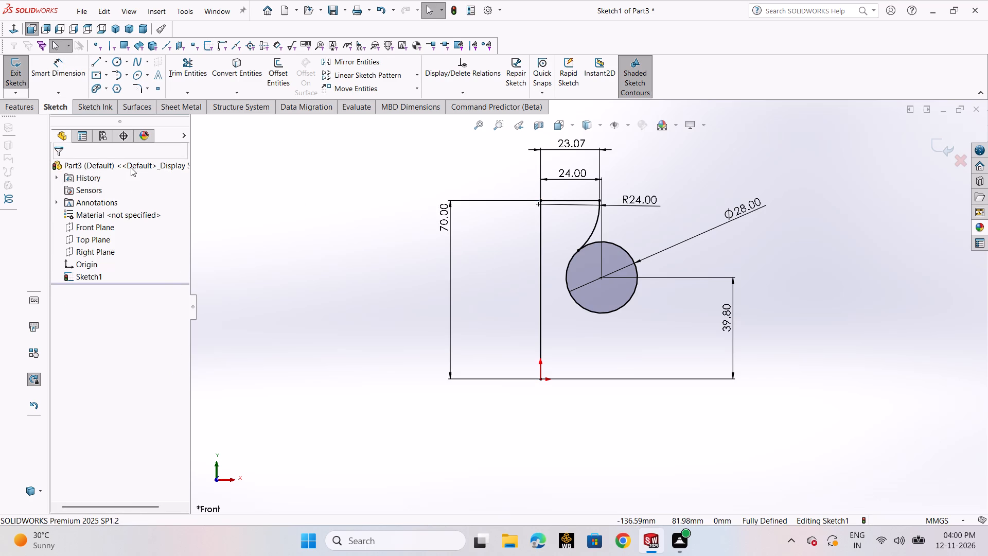
Draw a circle centred on the origin and tangent to the 28 mm circle, with a radius of about 32.48 mm.
left_click(115, 65)
left_click(117, 73)
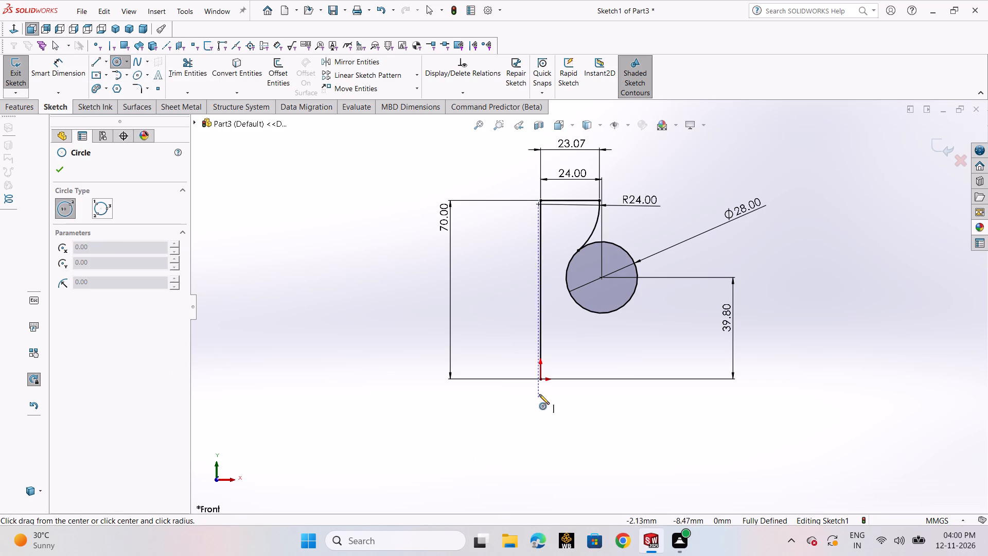
left_click(542, 381)
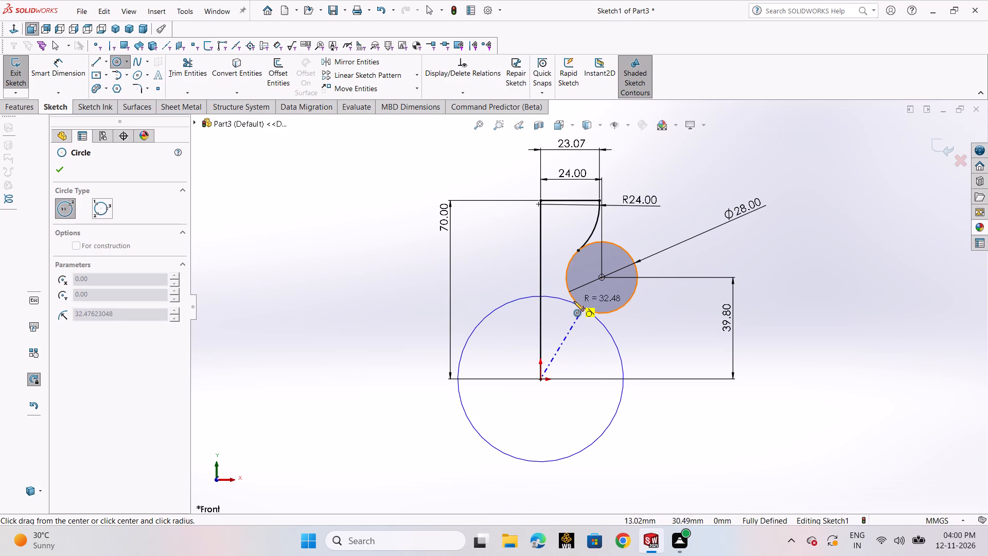
left_click(574, 301)
right_click(574, 301)
left_click(601, 307)
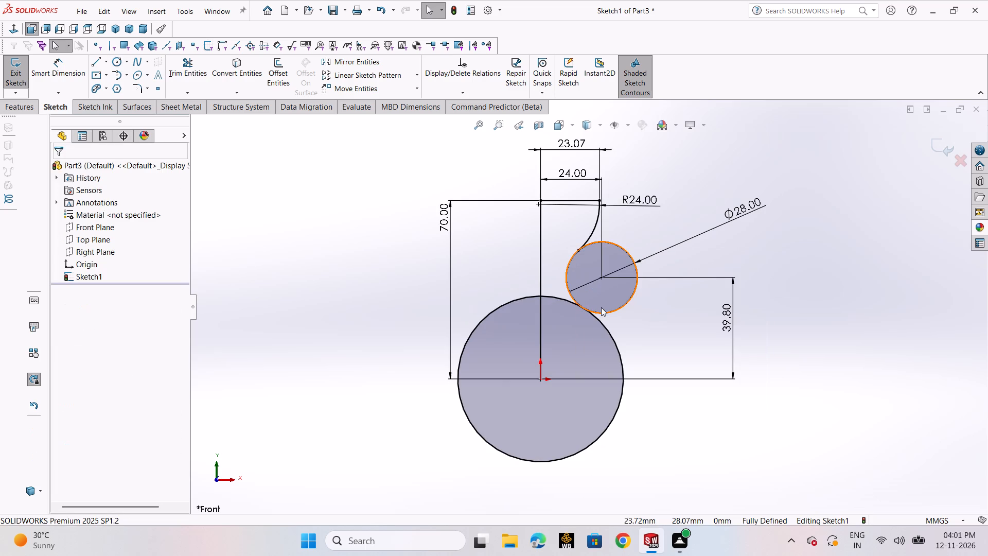
left_click(272, 234)
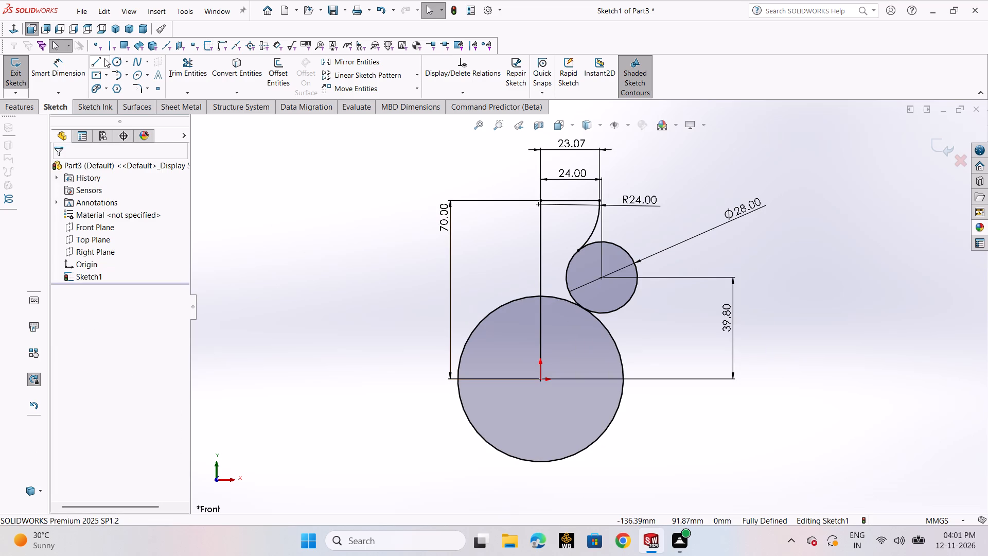
Draw a horizontal line from the origin to the large circle's right side, about 32.48 mm long.
left_click(98, 59)
left_click(103, 70)
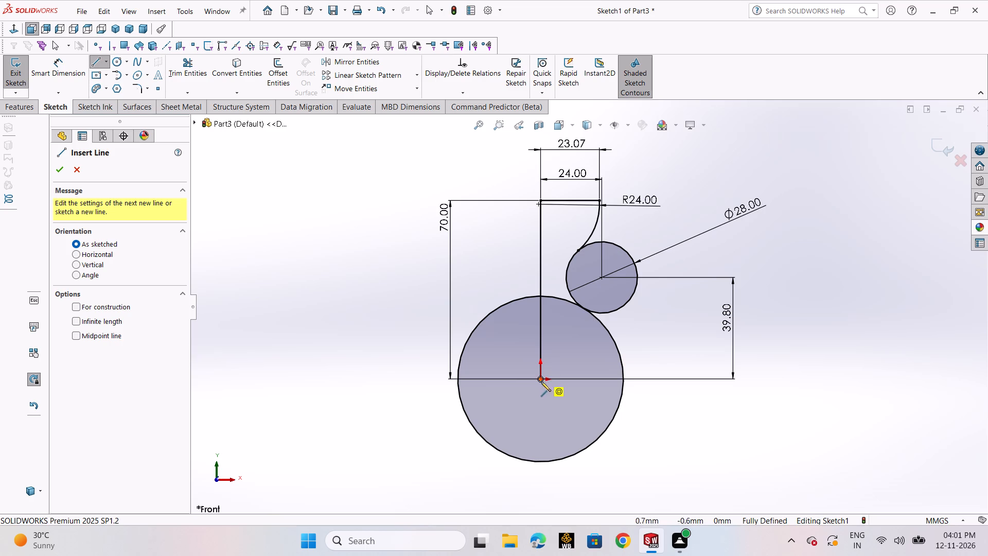
left_click(541, 381)
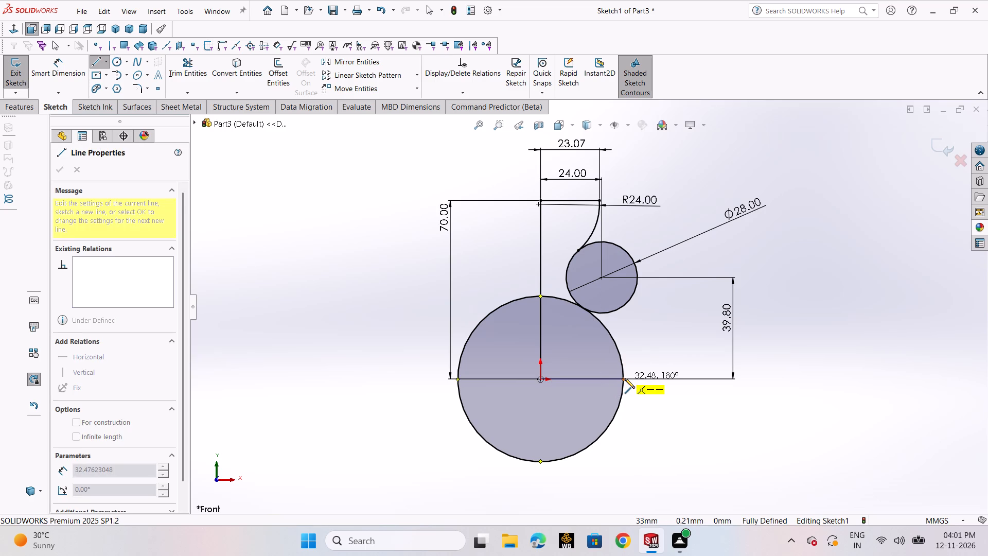
left_click(625, 378)
right_click(625, 378)
left_click(649, 386)
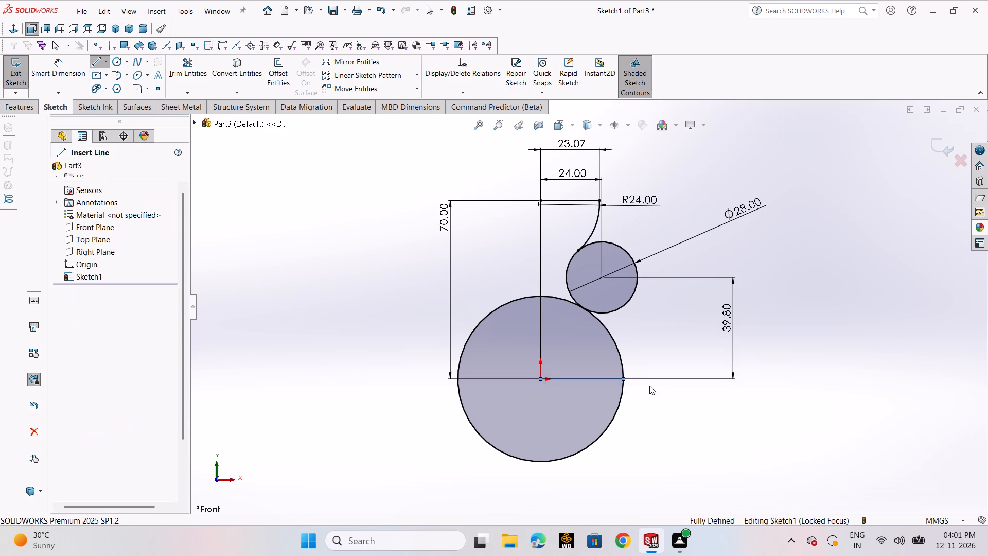
Trim the excess arcs of the large circle and the 28 mm circle, leaving one closed half-profile through their tangent points.
left_click(192, 77)
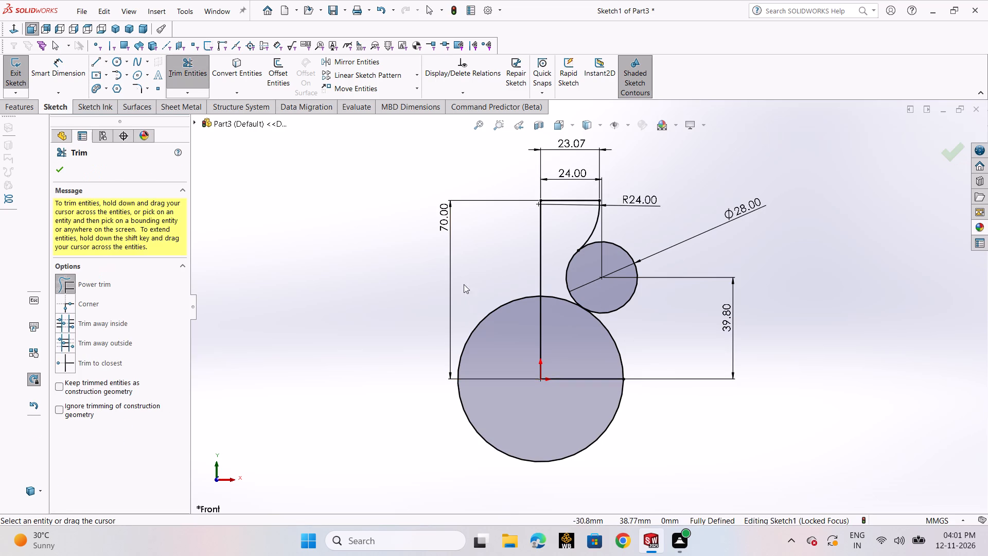
left_click_drag(464, 288, 615, 431)
left_click_drag(548, 266, 550, 279)
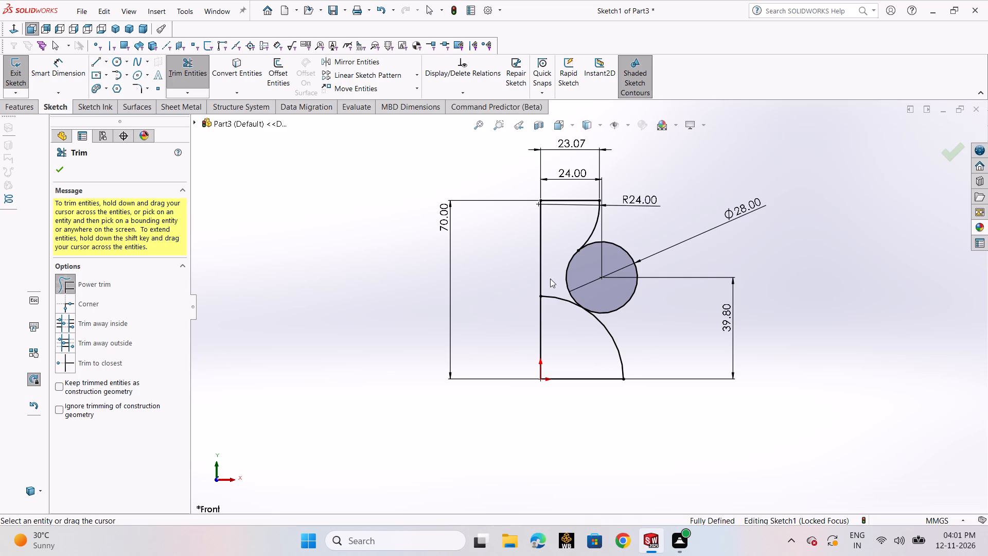
left_click_drag(550, 279, 558, 309)
left_click_drag(662, 306, 623, 296)
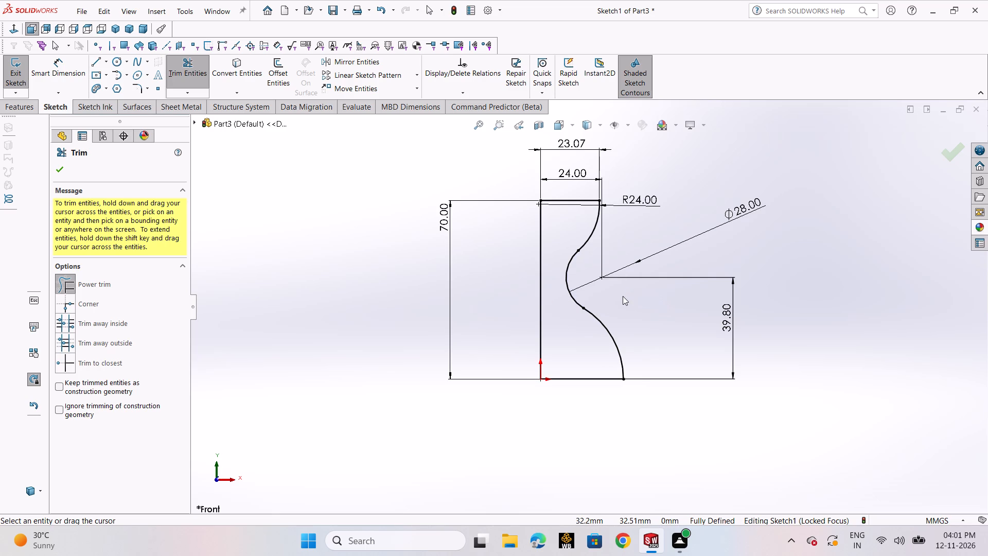
scroll(619, 285, "up", 1)
left_click(59, 171)
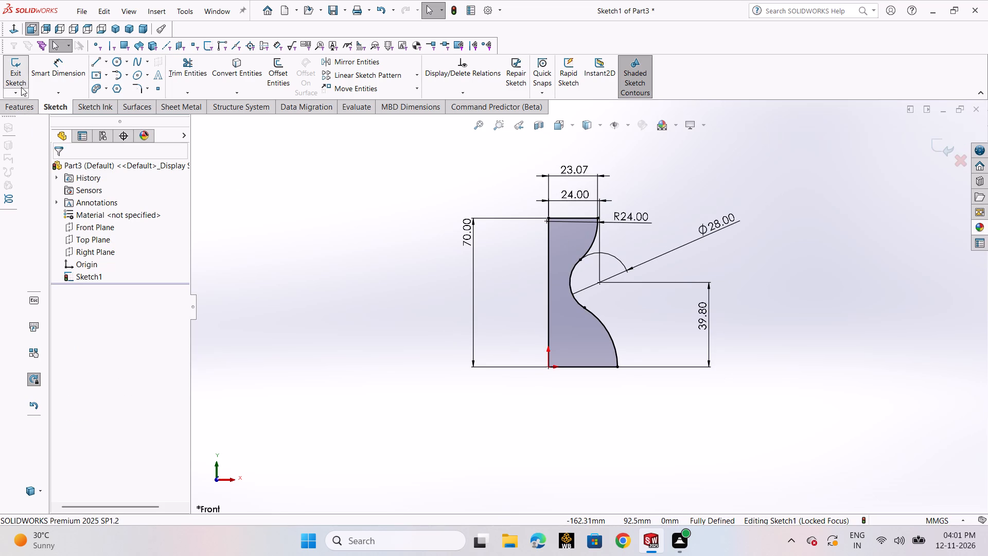
Exit the sketch and revolve the half-profile 360 degrees about its vertical line.
left_click(21, 81)
left_click(67, 79)
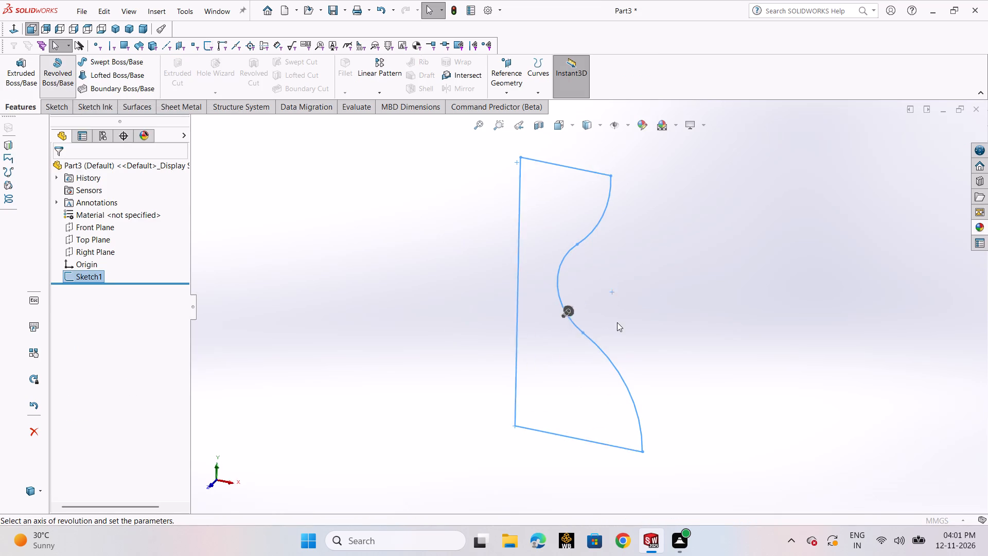
left_click(510, 274)
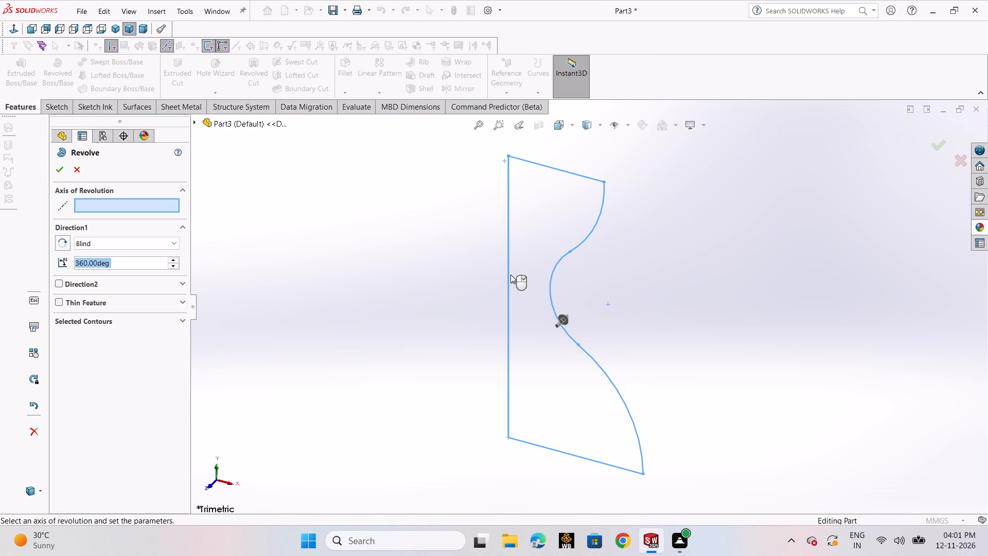
scroll(510, 274, "up", 3)
left_click(62, 170)
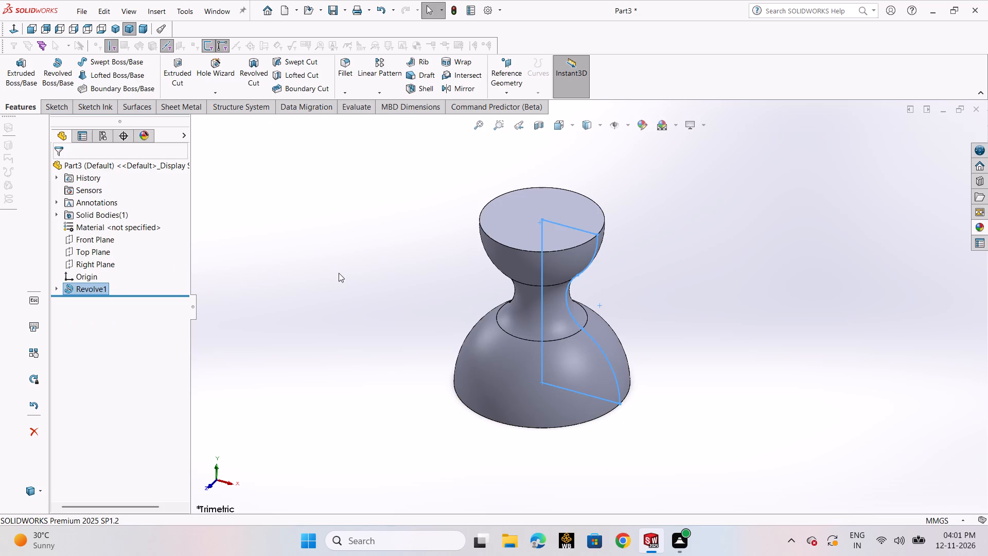
left_click(339, 273)
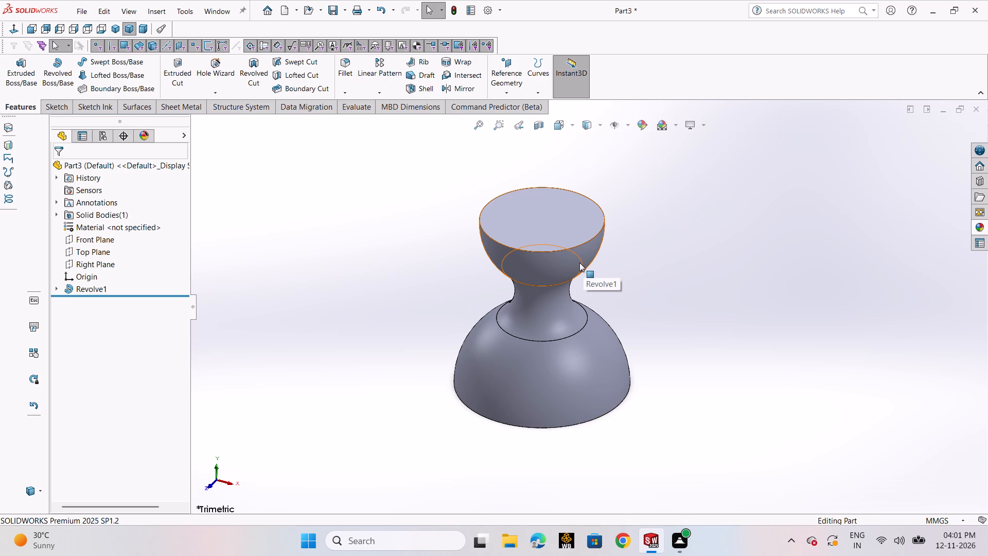
Start a new sketch on the revolved body's flat bottom face.
middle_click_drag(684, 383, 674, 206)
left_click(580, 361)
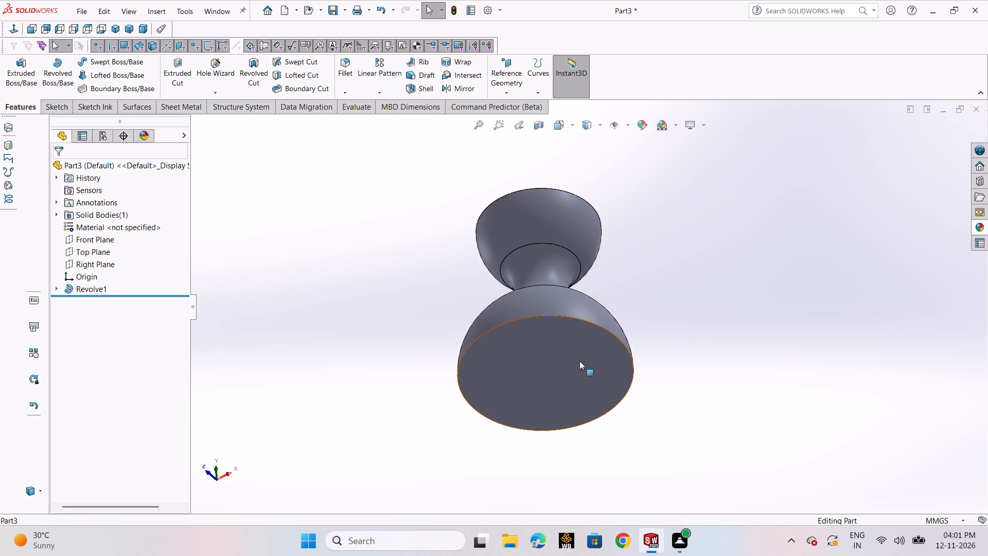
left_click(631, 327)
scroll(627, 337, "up", 3)
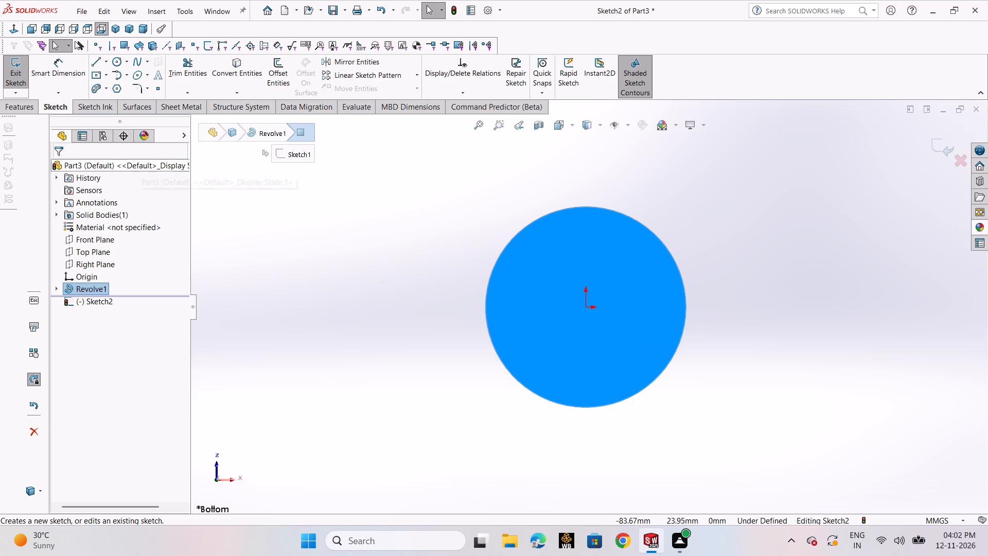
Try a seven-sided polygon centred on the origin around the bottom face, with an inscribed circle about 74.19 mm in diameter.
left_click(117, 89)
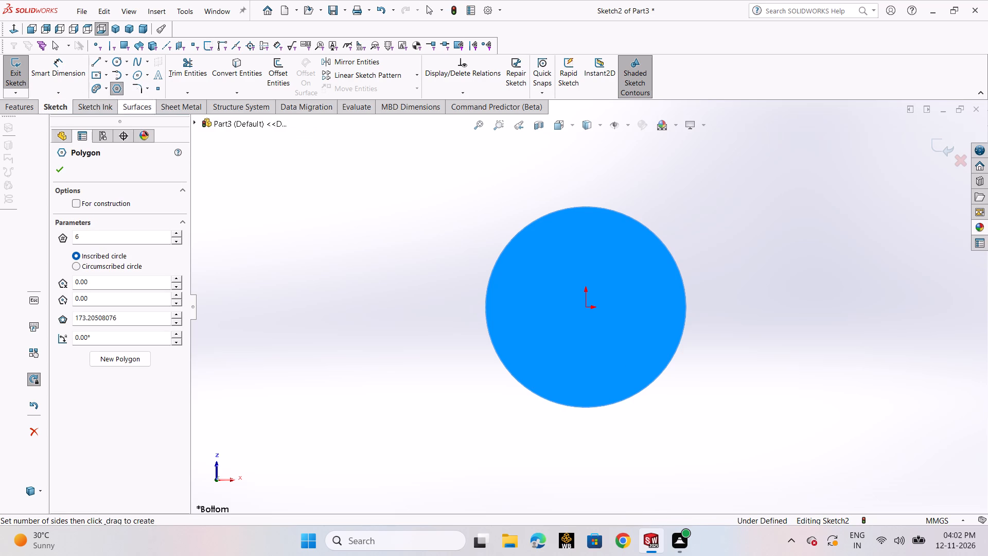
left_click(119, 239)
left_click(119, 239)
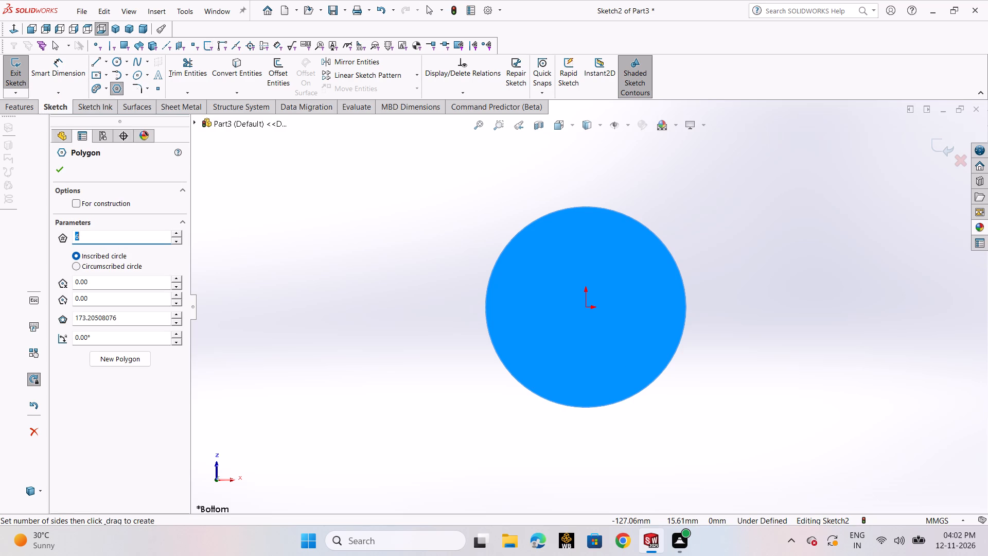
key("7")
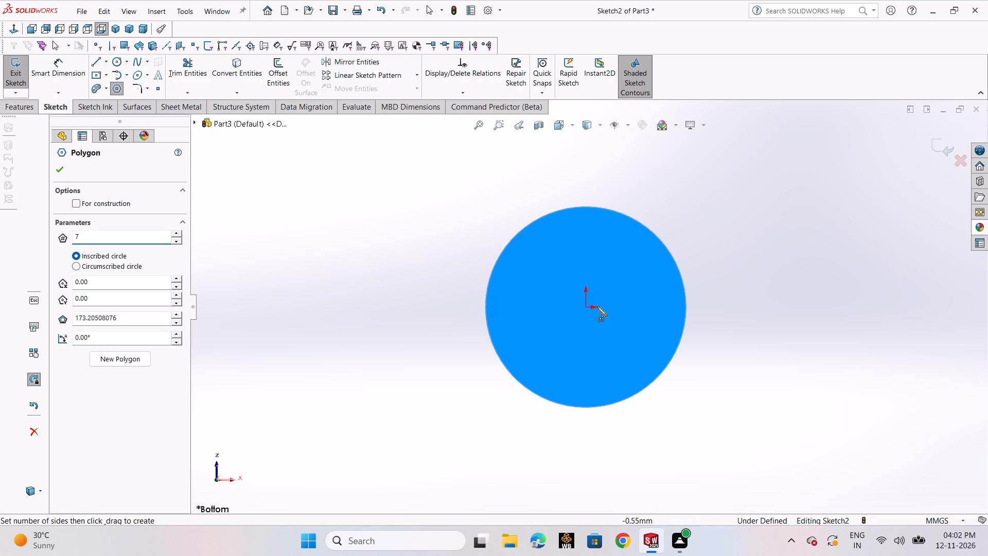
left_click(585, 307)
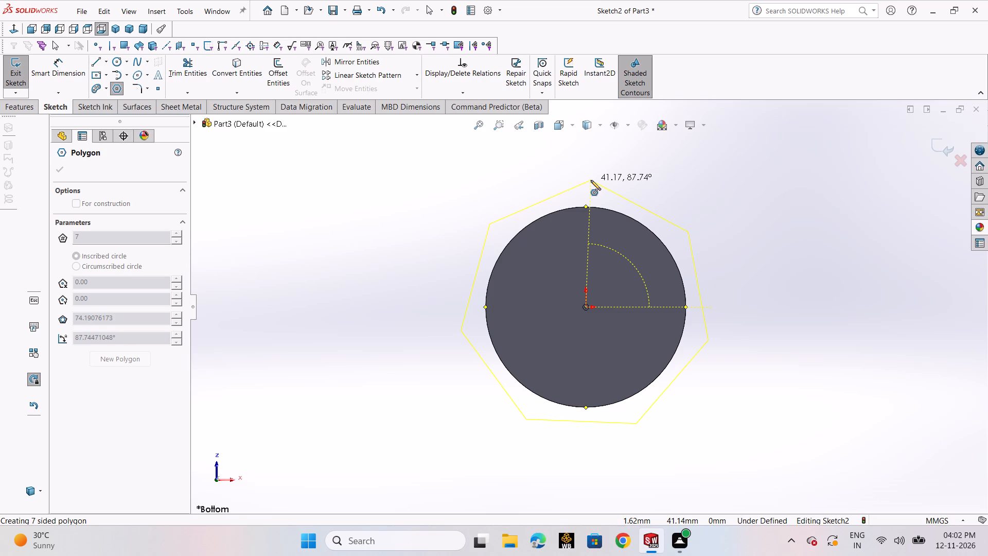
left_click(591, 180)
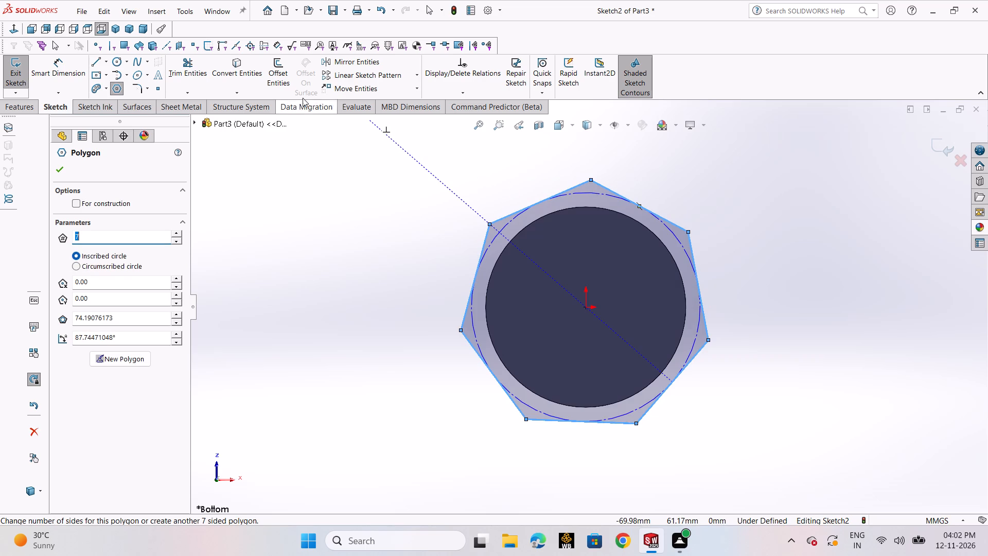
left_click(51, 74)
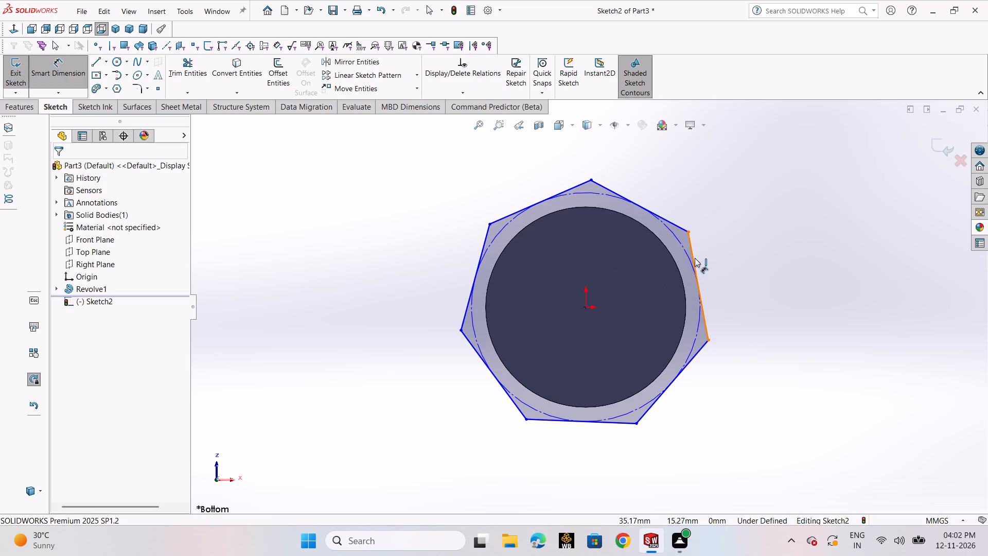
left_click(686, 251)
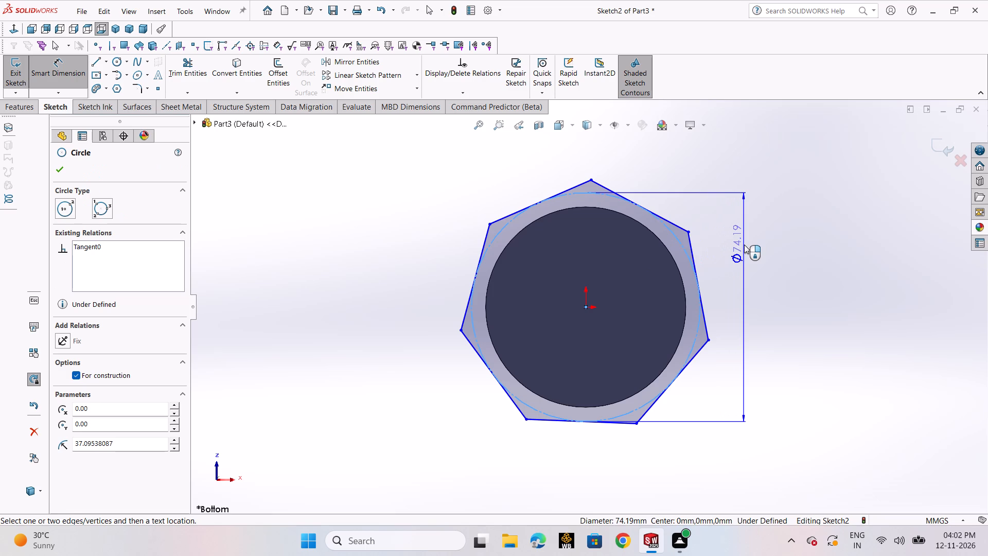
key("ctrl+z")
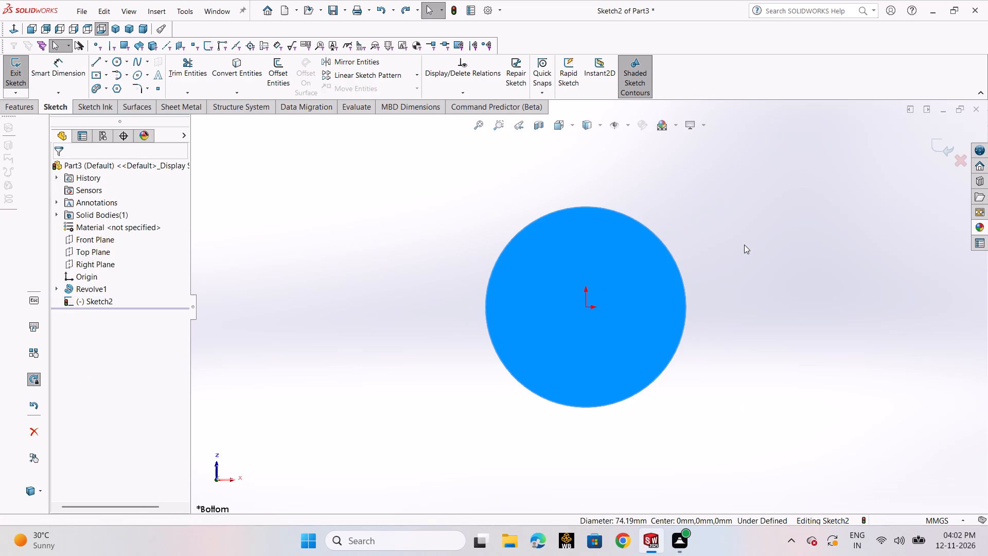
Draw a circle centred on the origin around the bottom face and dimension its diameter as 100 mm.
left_click(113, 61)
left_click(116, 74)
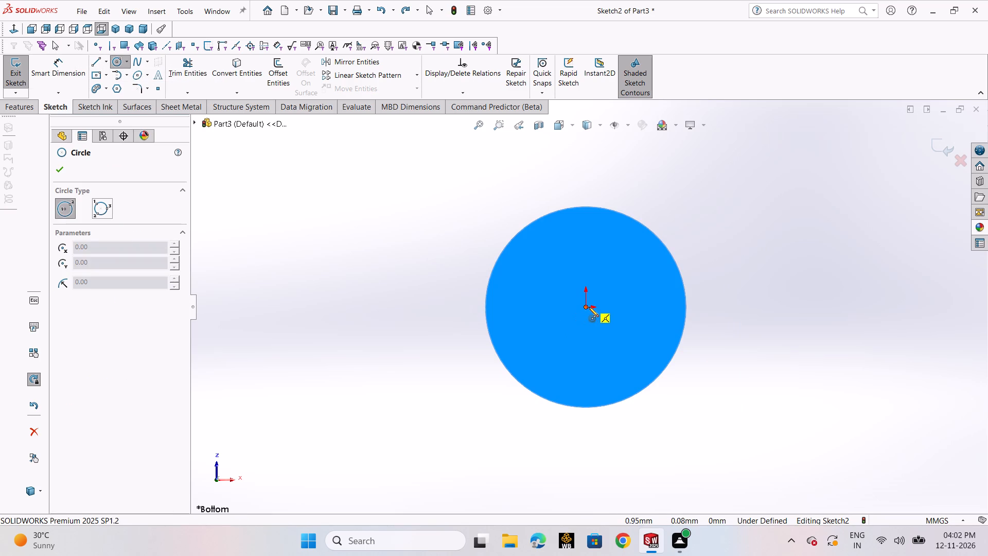
left_click(589, 307)
left_click(683, 207)
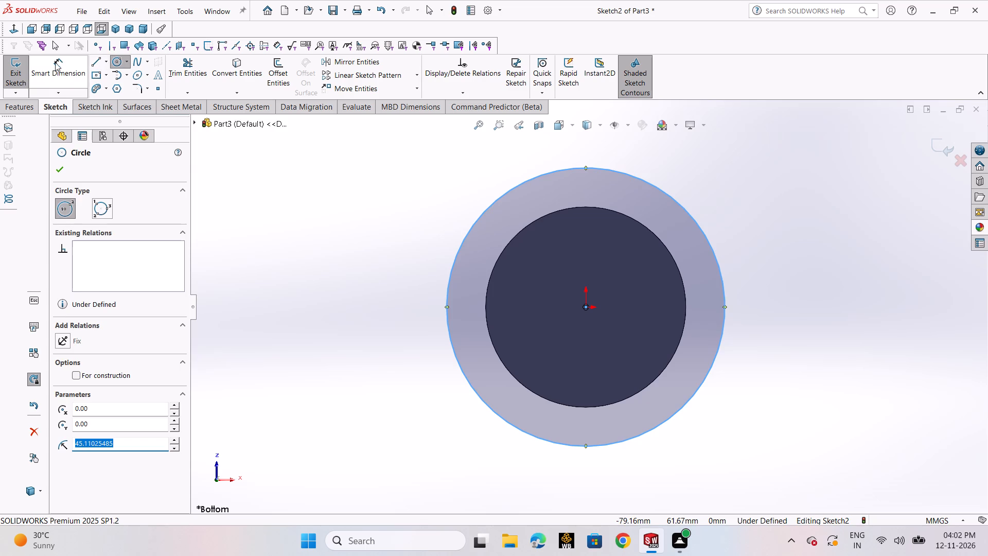
left_click(55, 62)
left_click(465, 239)
left_click(414, 246)
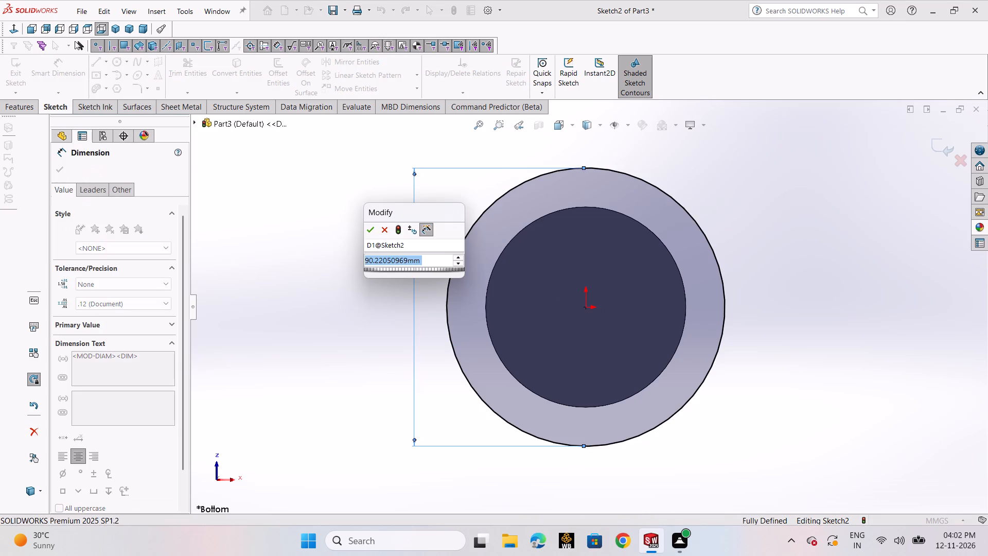
type("100")
key("Return")
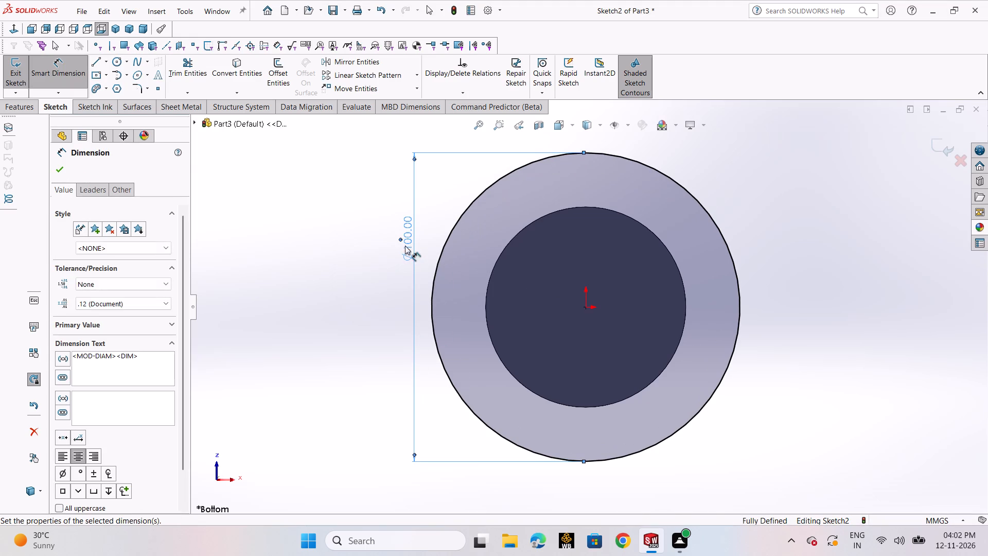
Convert the 100 mm circle around the bottom face to construction geometry.
left_click(60, 170)
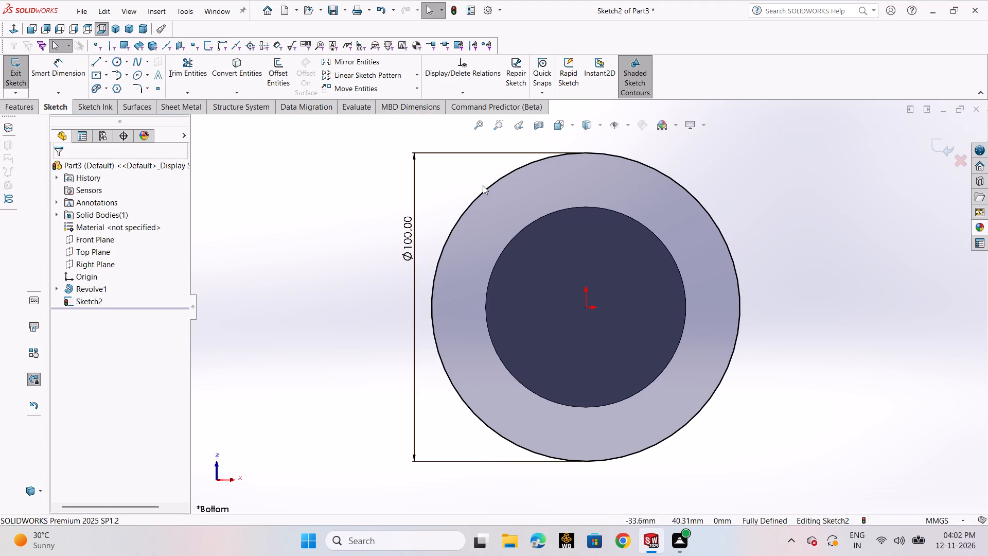
left_click(483, 187)
left_click(484, 188)
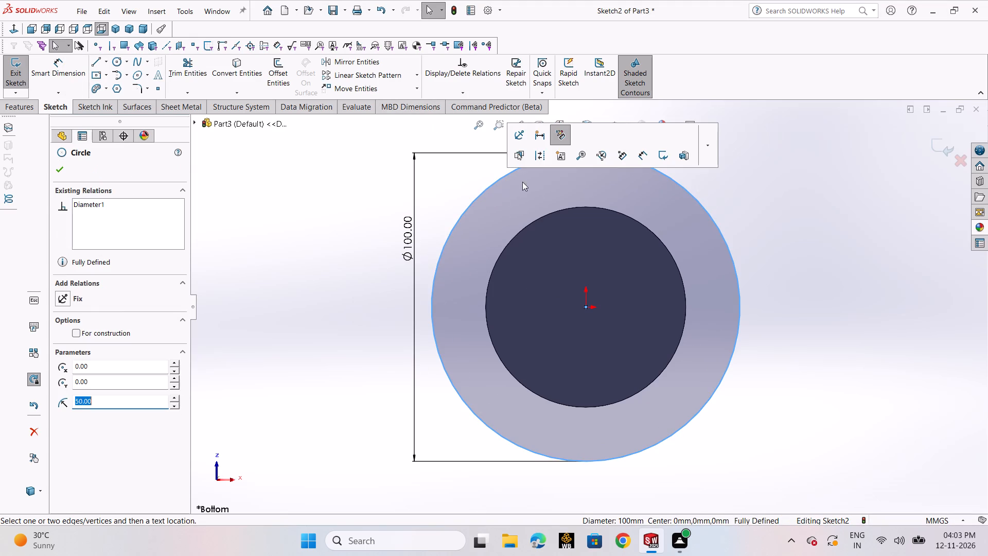
left_click(542, 148)
left_click(351, 194)
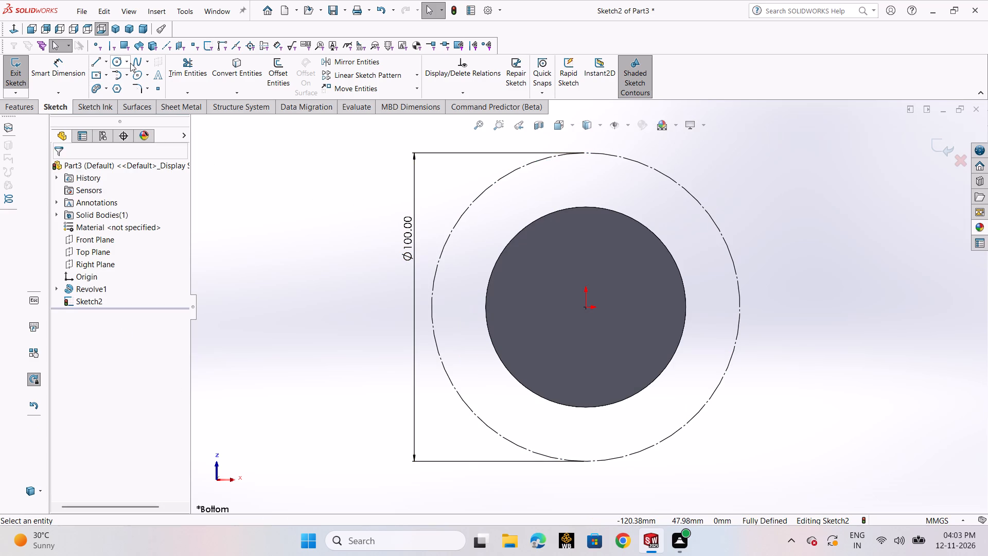
Draw a seven-sided inscribed-circle polygon centred on the origin, with its upper vertex on the 100 mm construction circle at about 88 degrees.
left_click(117, 89)
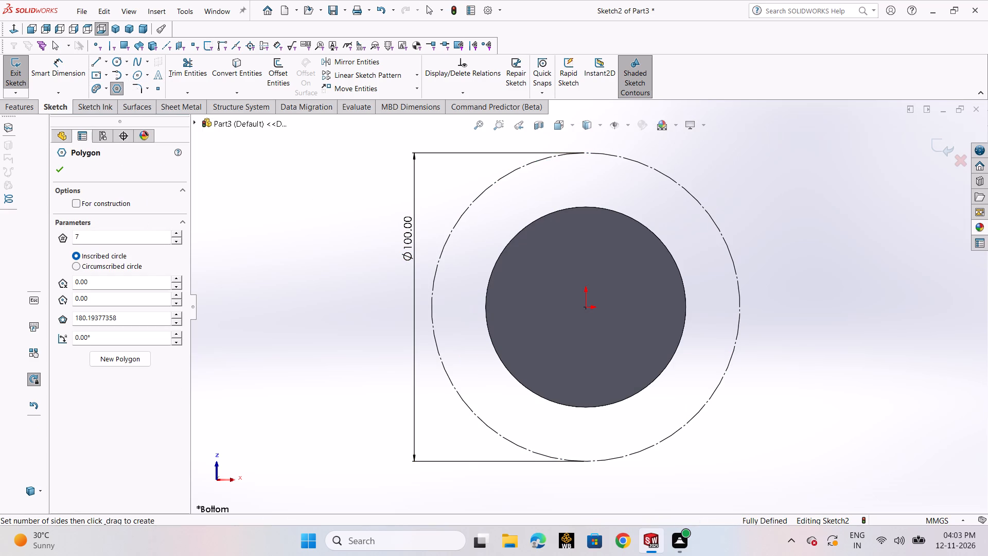
left_click(586, 308)
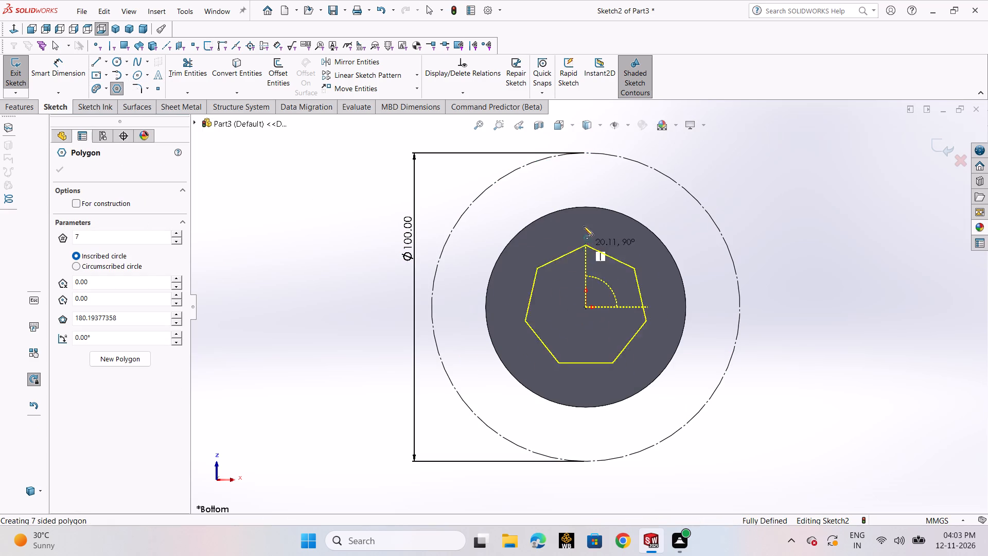
left_click(591, 153)
right_click(591, 153)
left_click(615, 163)
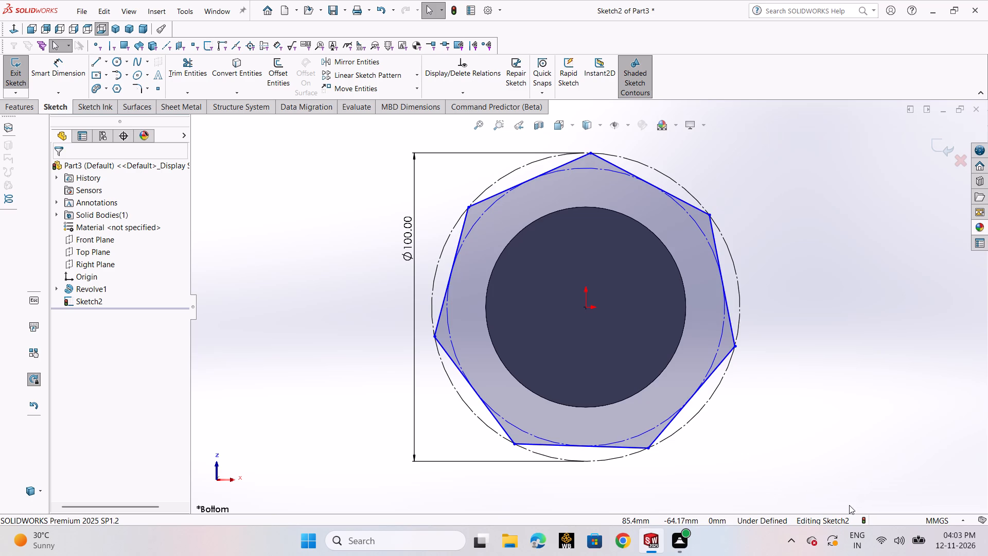
Draw a circle centred on the origin inside the polygon and dimension its diameter as 64 mm.
scroll(843, 499, "up", 1)
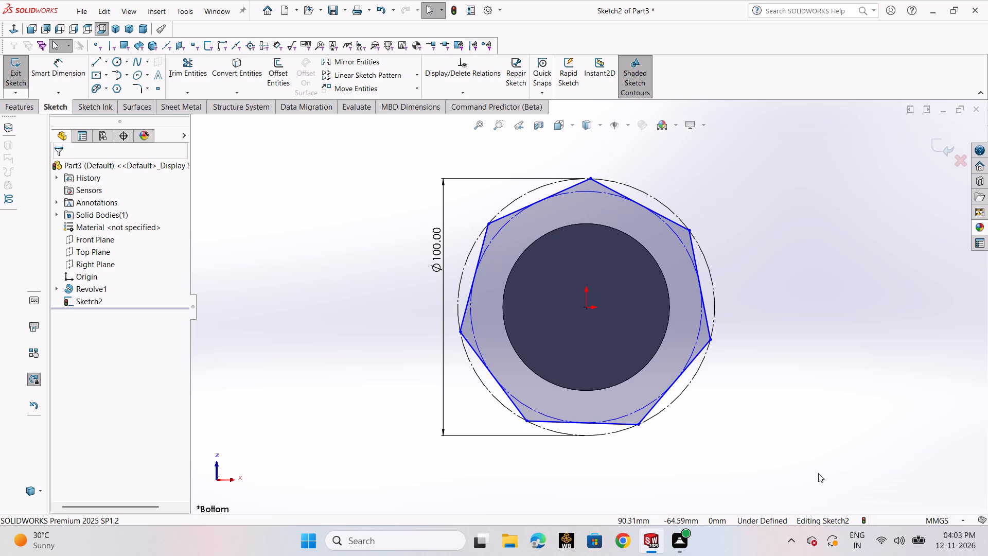
left_click(114, 65)
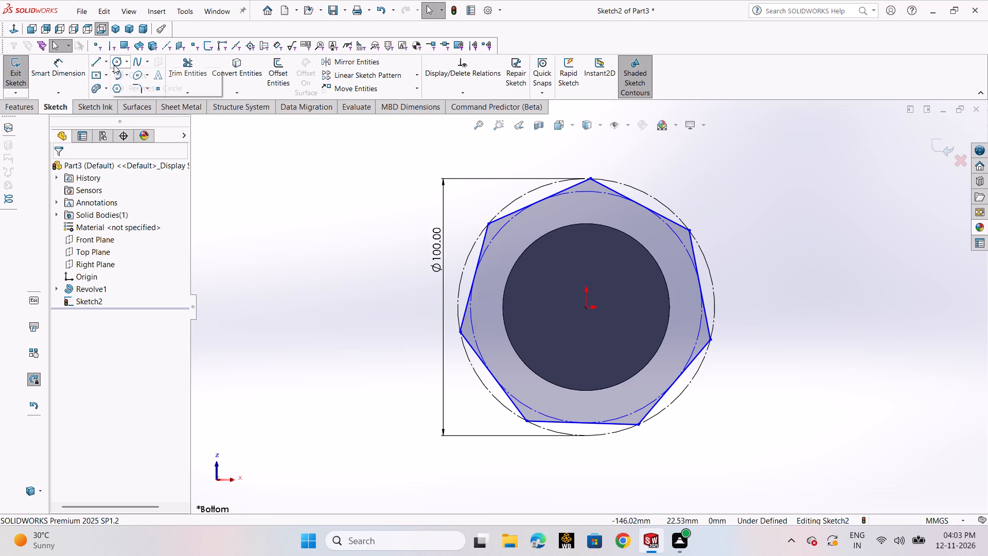
left_click(122, 77)
left_click(588, 307)
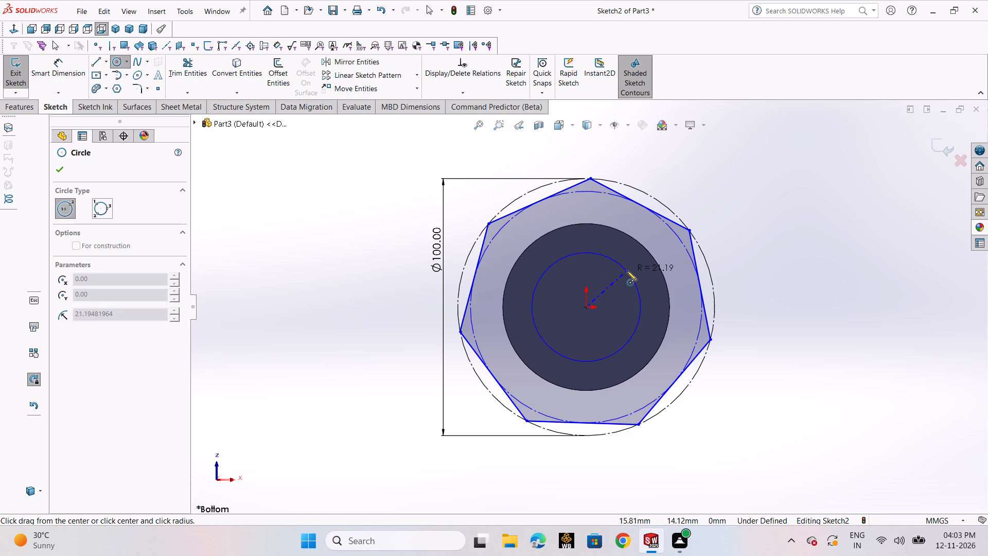
left_click(627, 271)
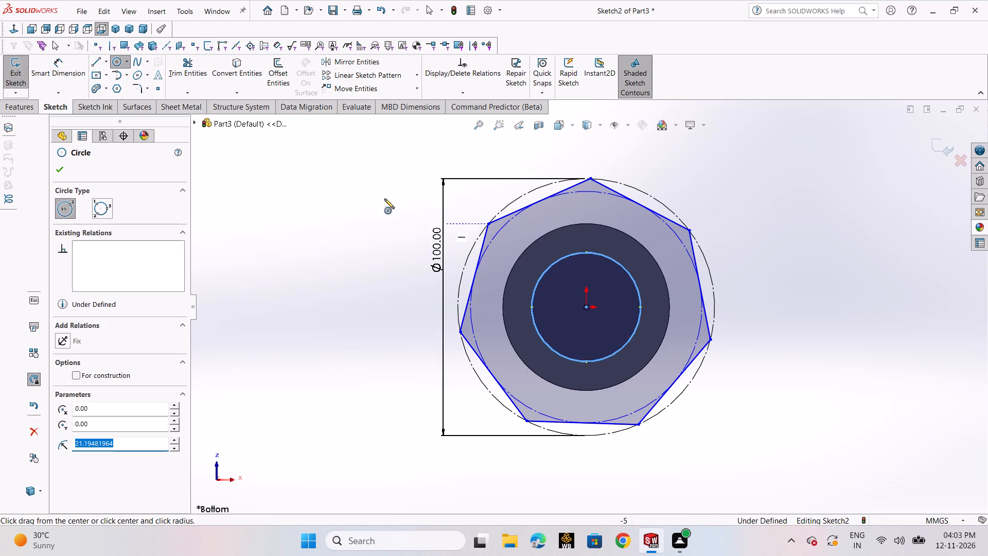
left_click(42, 65)
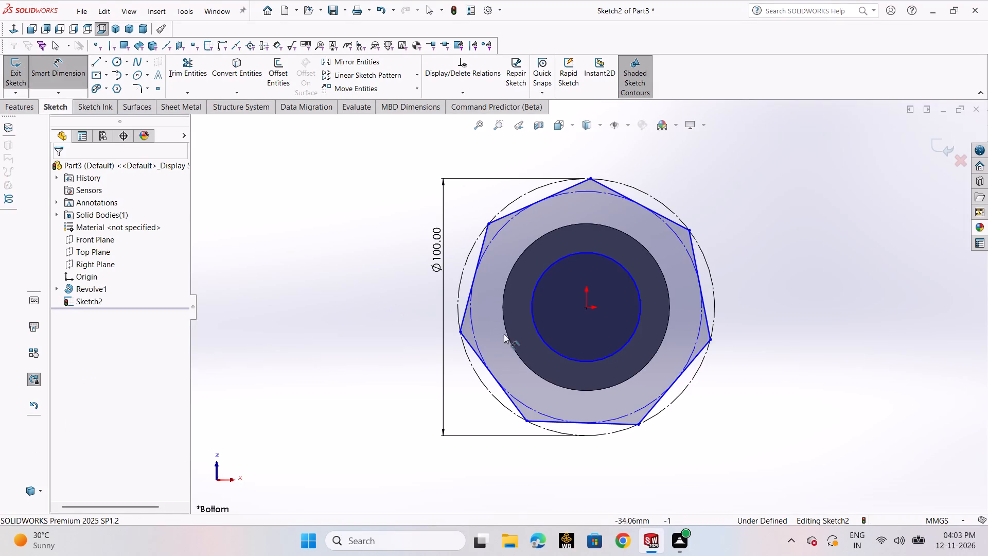
left_click(553, 348)
left_click(367, 288)
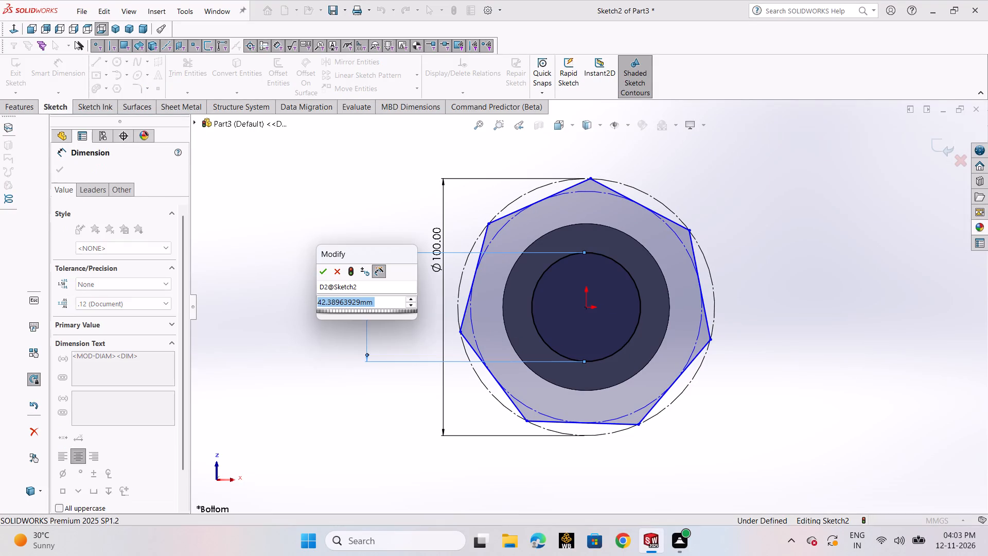
type("65")
key("BackSpace")
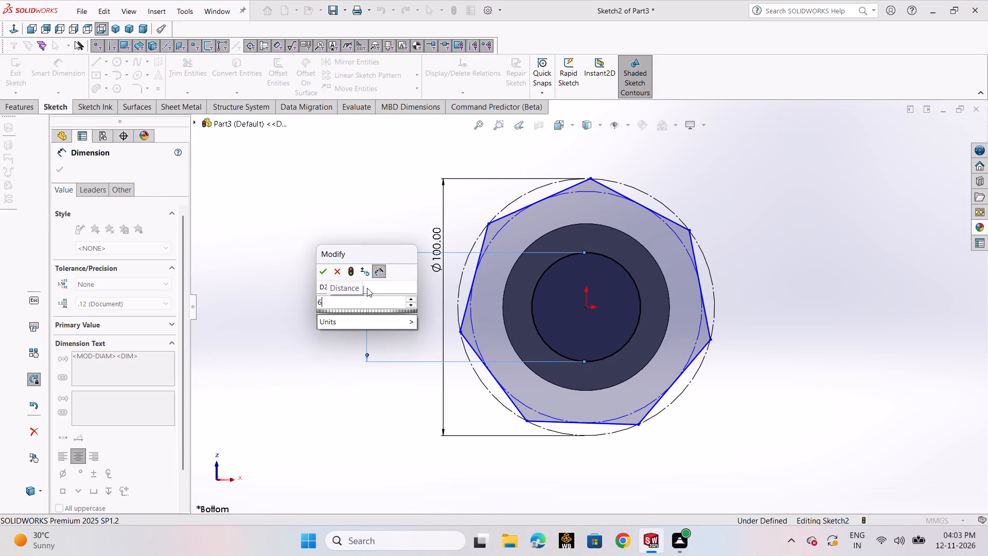
key("4")
key("Return")
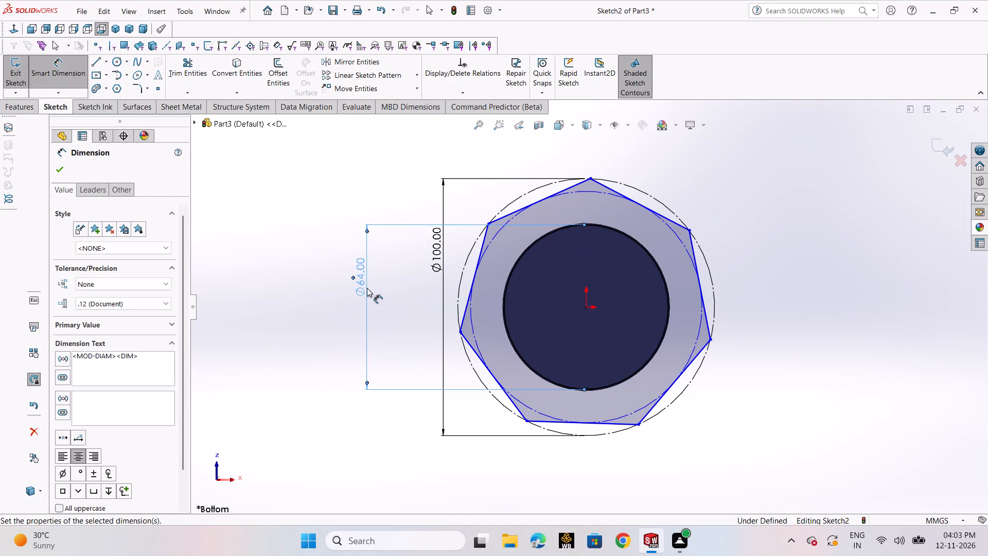
left_click(63, 172)
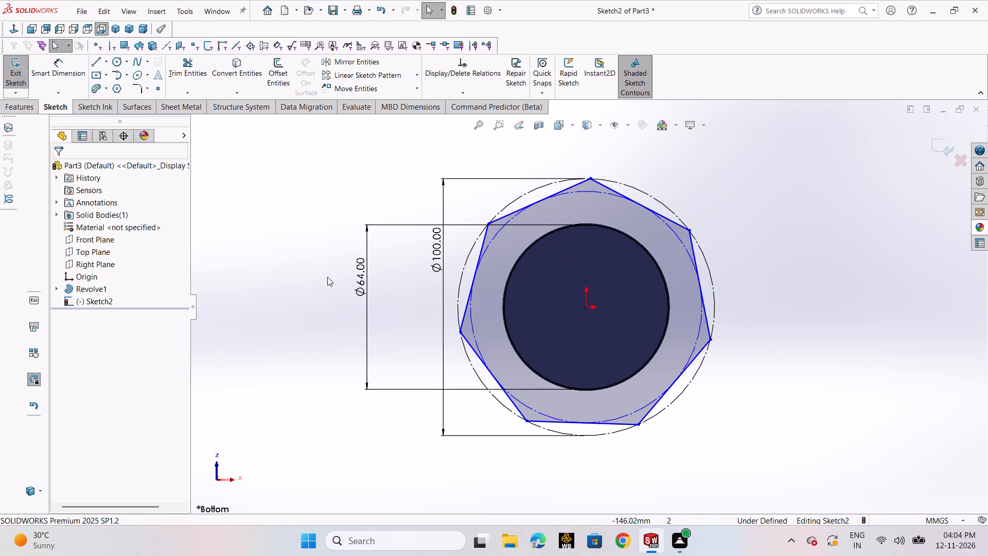
Exit the sketch and extrude the region between polygon and circle as a 24 mm blind boss away from the revolved body.
scroll(745, 371, "up", 1)
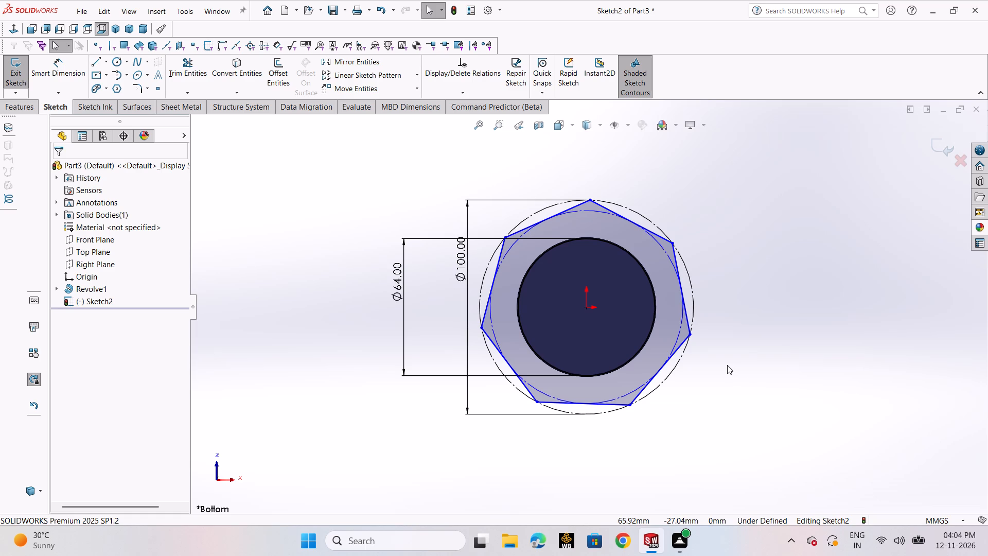
left_click(933, 147)
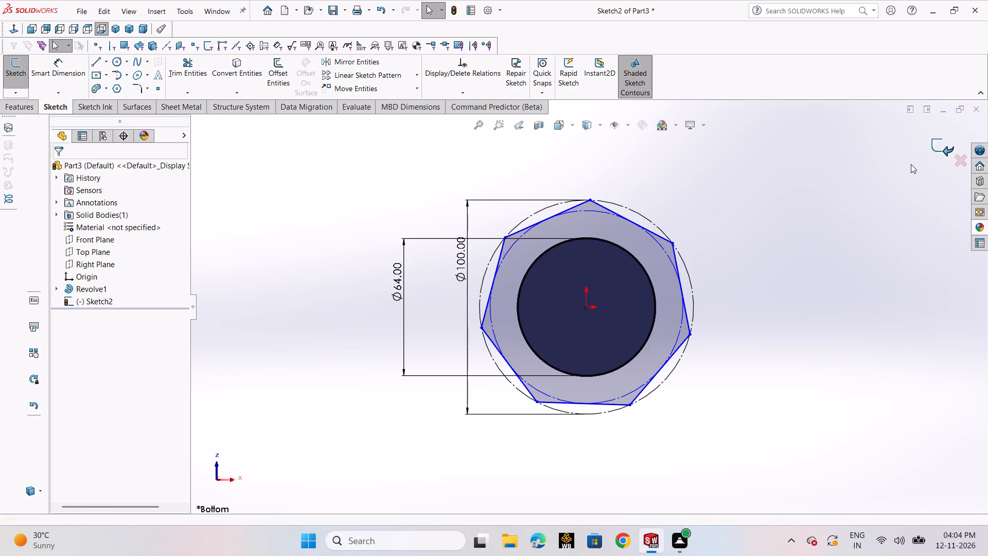
scroll(737, 256, "up", 2)
middle_click_drag(737, 247, 666, 311)
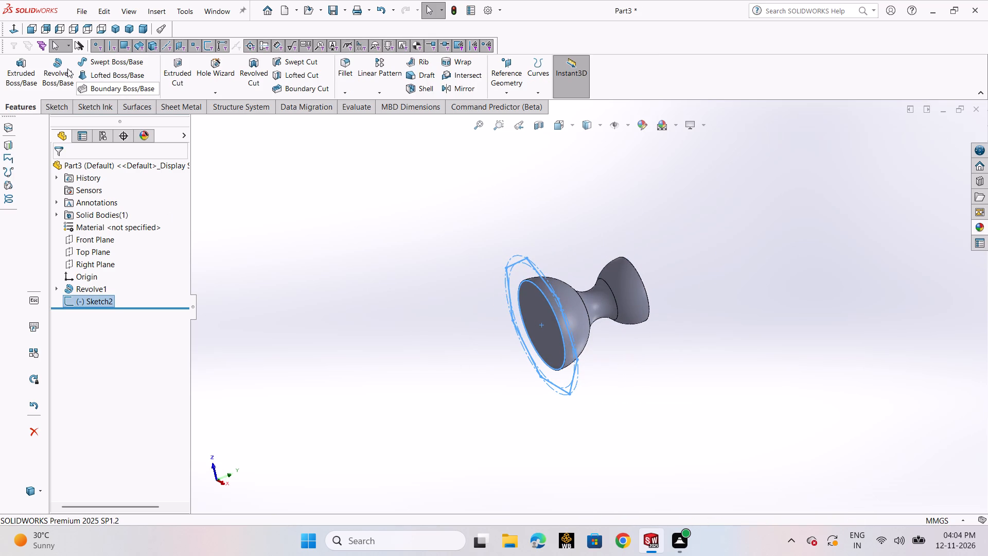
left_click(31, 76)
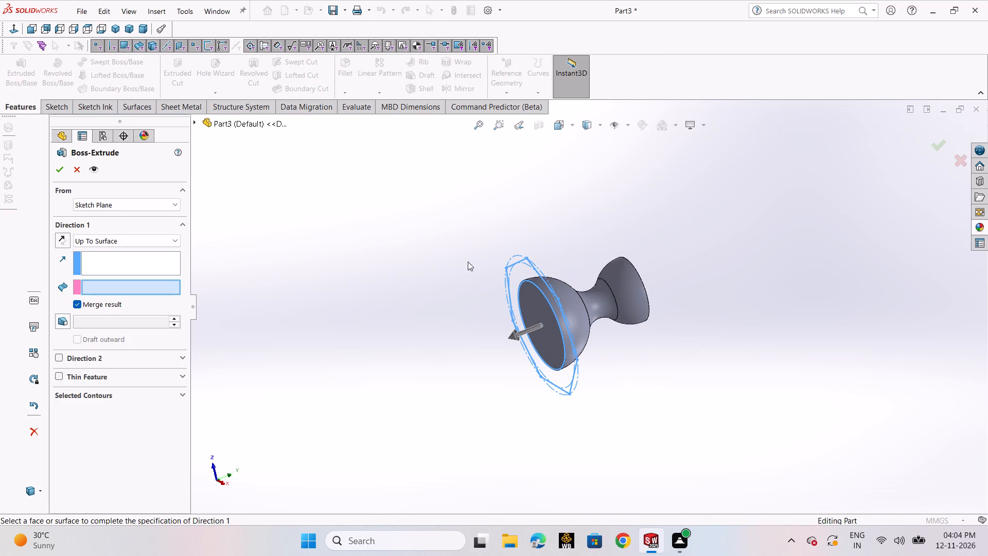
left_click(154, 238)
left_click(149, 249)
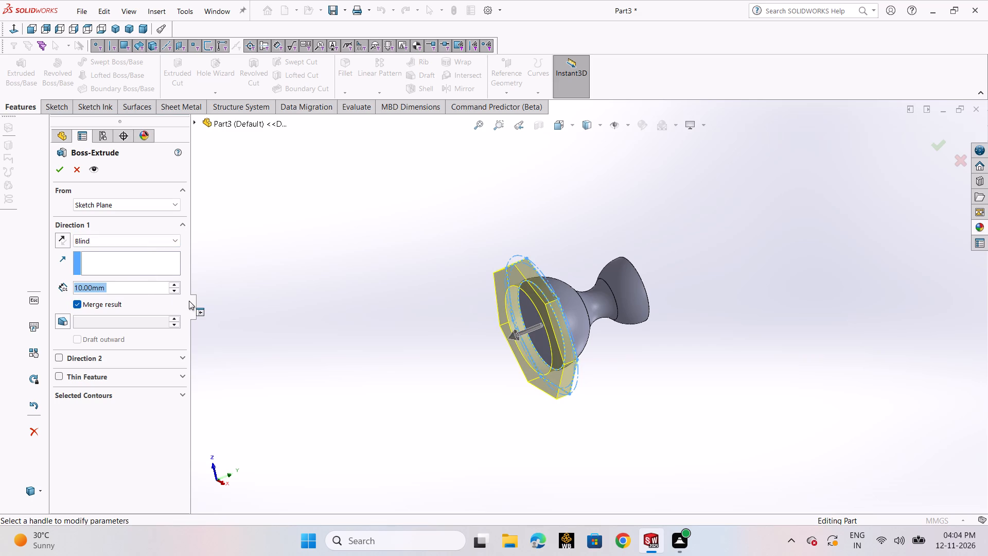
type("24")
key("Return")
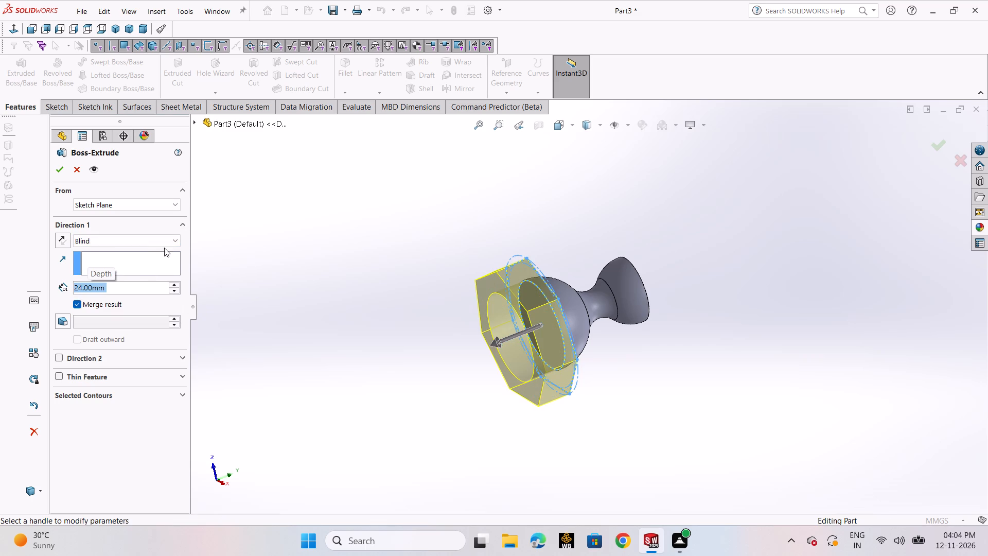
left_click(55, 172)
left_click(277, 247)
Examine the extruded seven-sided base from below and from the side.
middle_click_drag(763, 368, 837, 314)
scroll(641, 225, "down", 1)
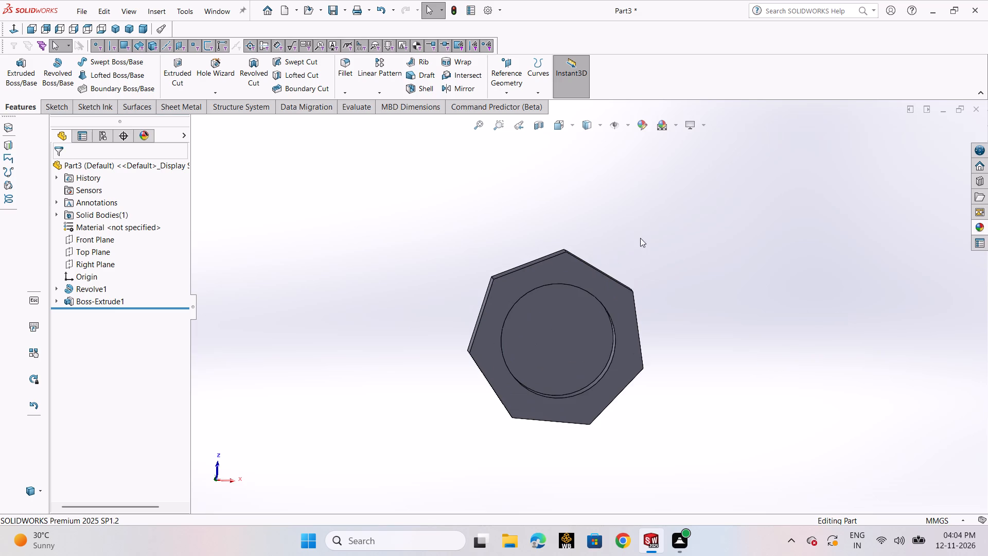
middle_click(624, 336)
scroll(624, 336, "up", 1)
right_click(624, 336)
middle_click_drag(631, 257, 623, 343)
left_click(667, 223)
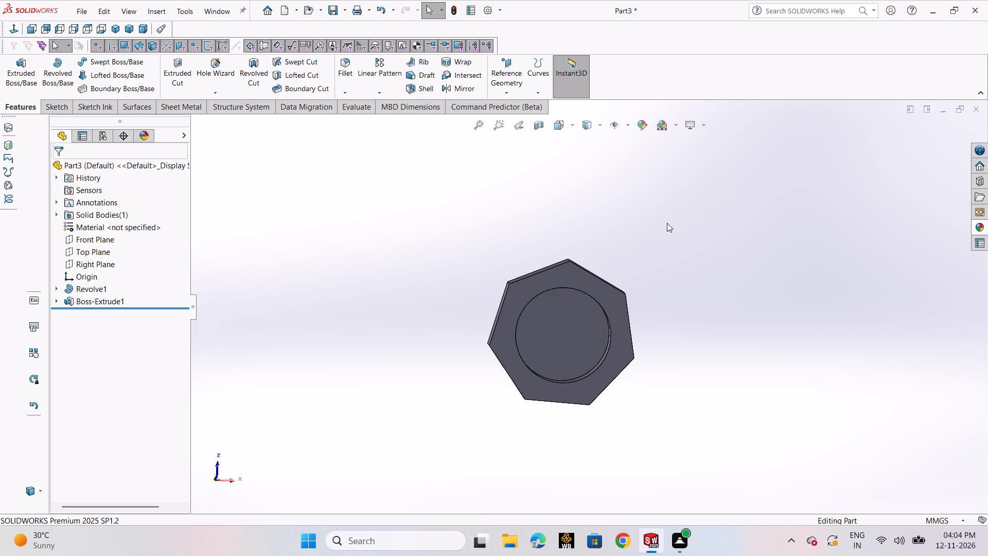
middle_click_drag(665, 216, 638, 396)
Inspect the part with hidden lines visible, in wireframe and with hidden lines removed, including from the back, and return to shaded with edges.
left_click(596, 127)
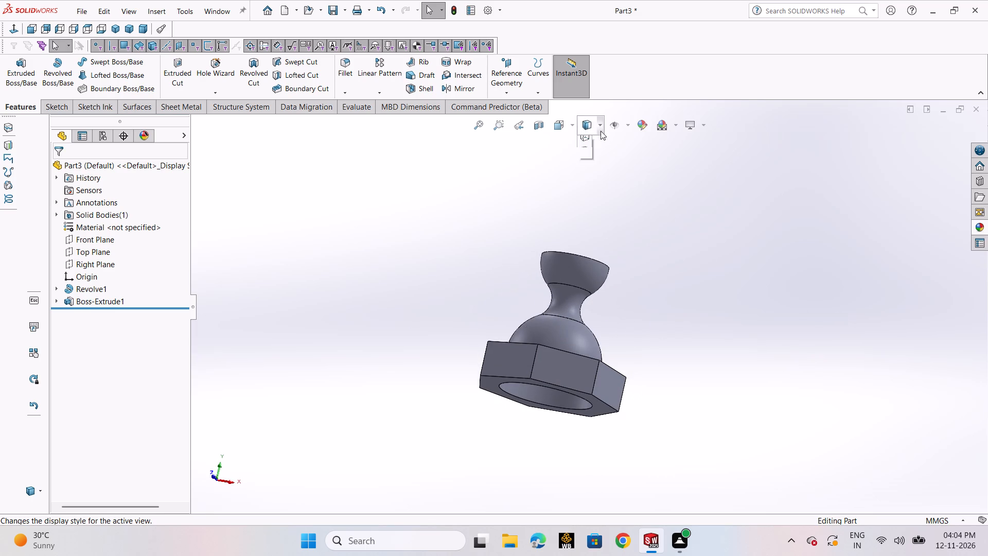
left_click(597, 124)
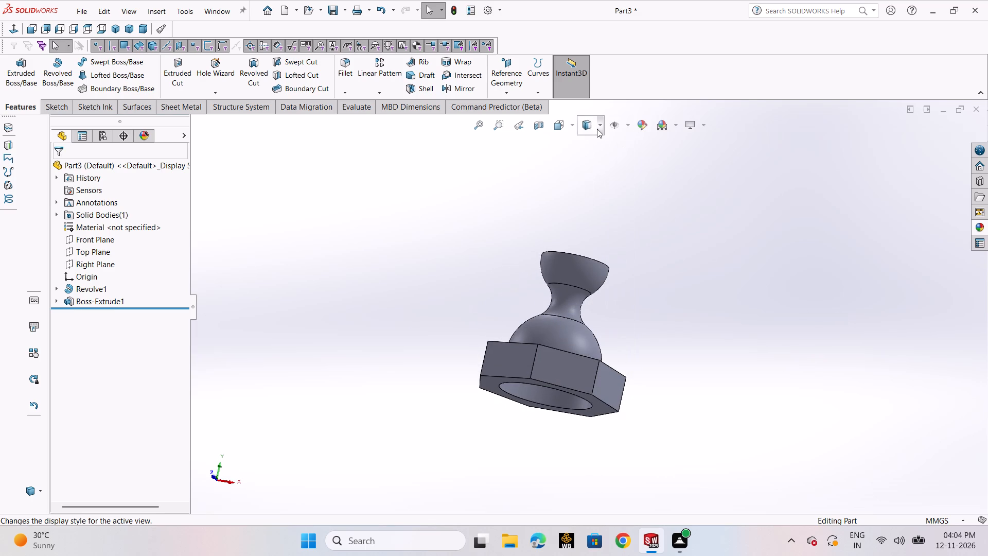
left_click(597, 129)
left_click(581, 171)
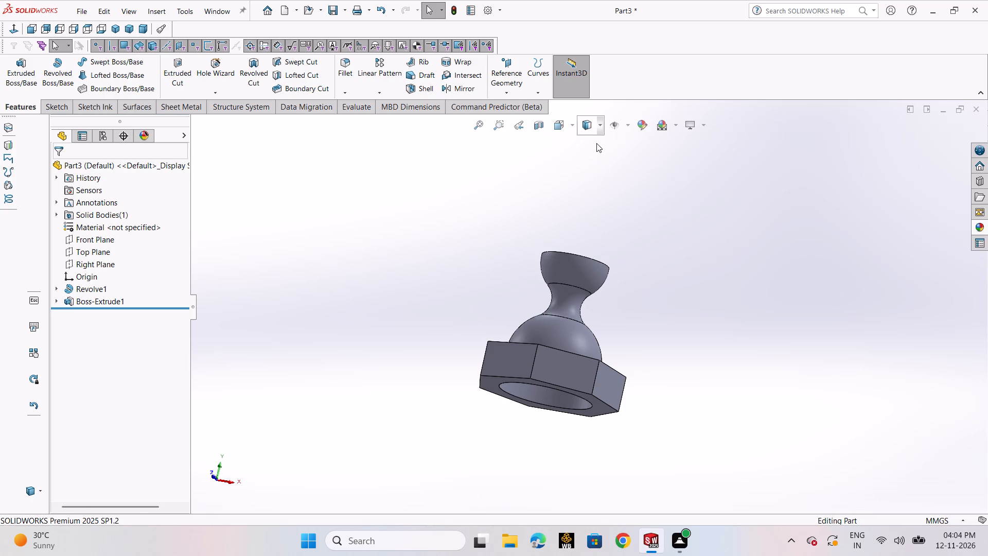
left_click(598, 127)
left_click(581, 186)
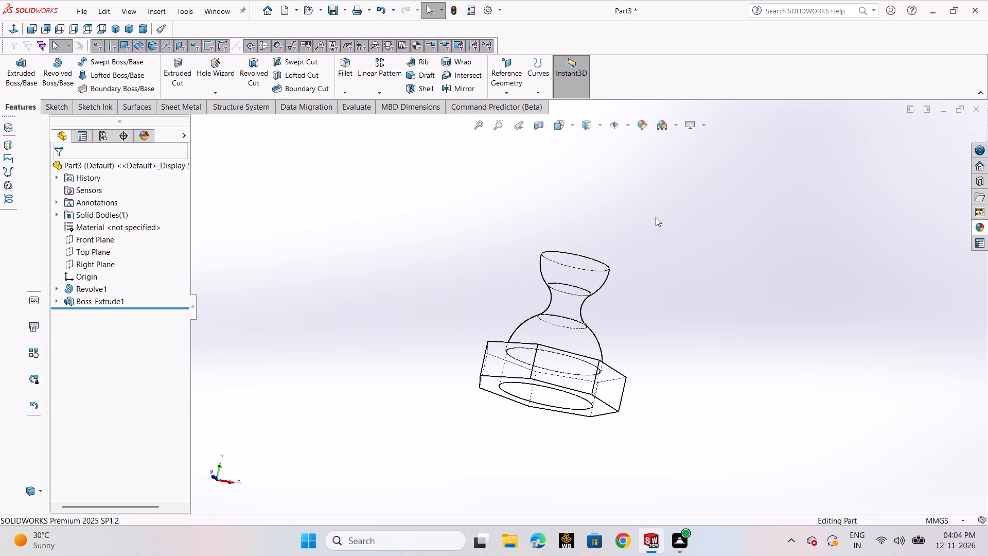
middle_click_drag(656, 217, 622, 252)
scroll(622, 251, "up", 1)
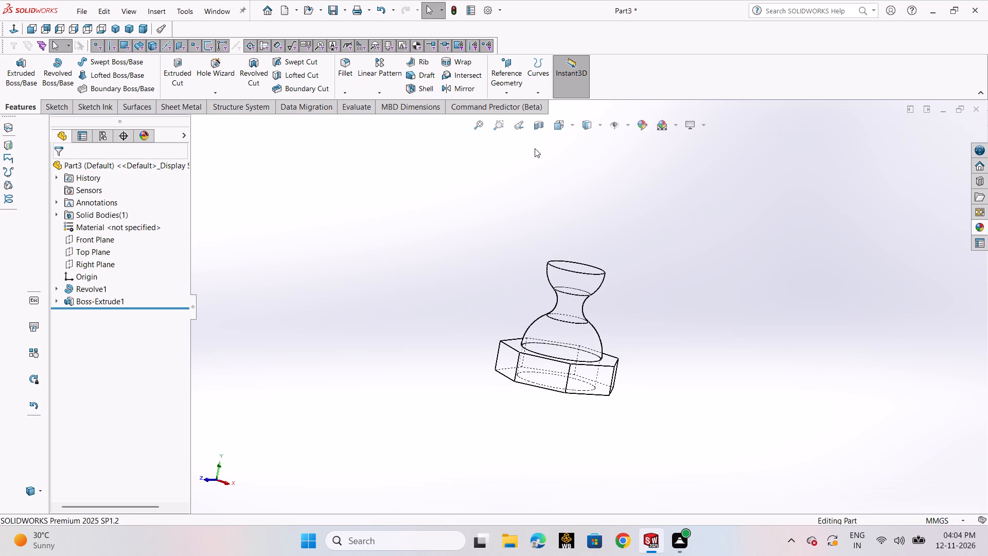
key("ctrl+2")
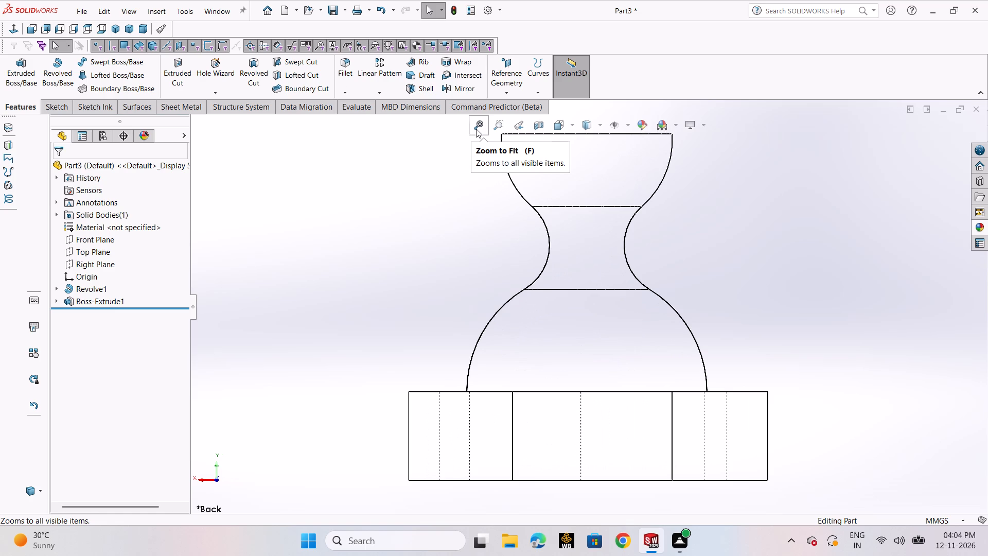
left_click(599, 130)
left_click(585, 196)
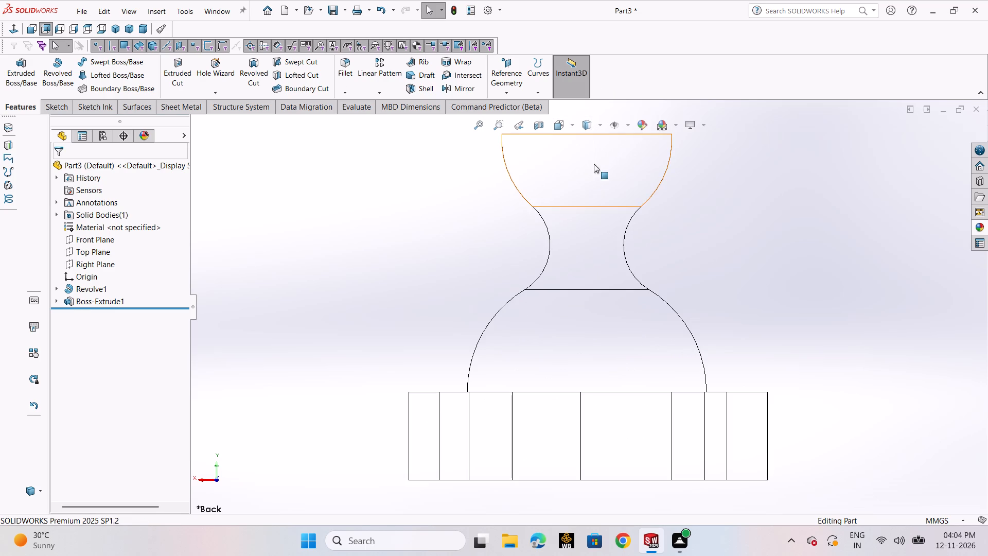
left_click(598, 130)
left_click(585, 175)
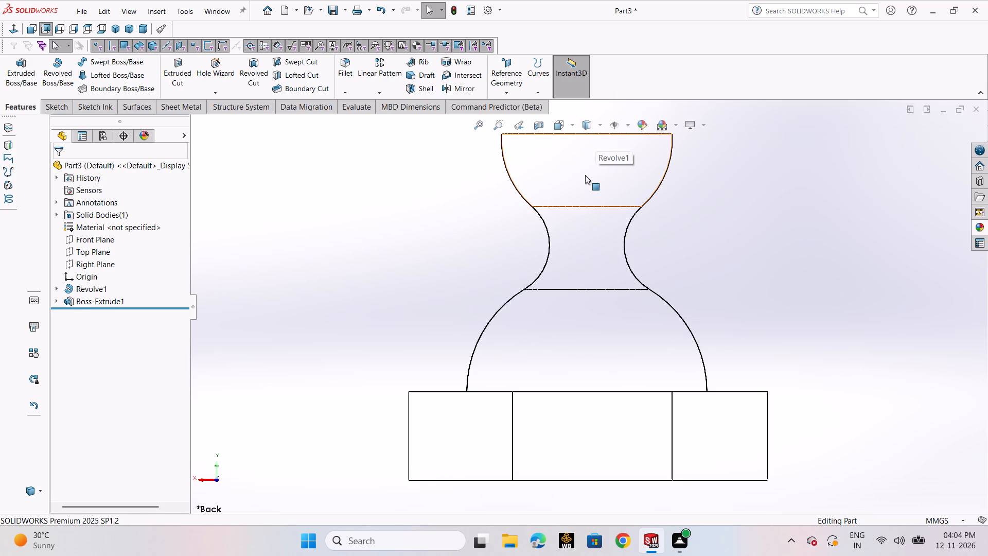
left_click(595, 128)
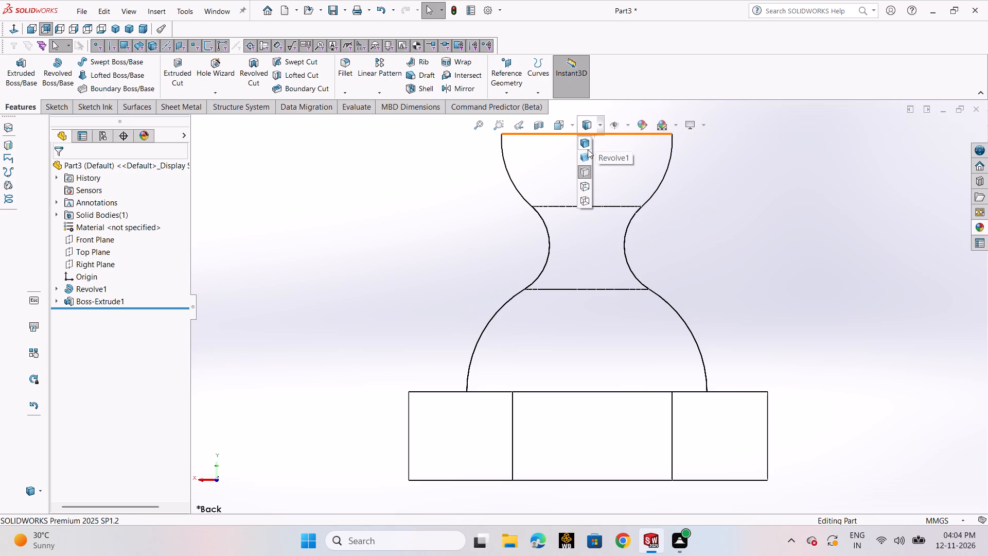
left_click(586, 146)
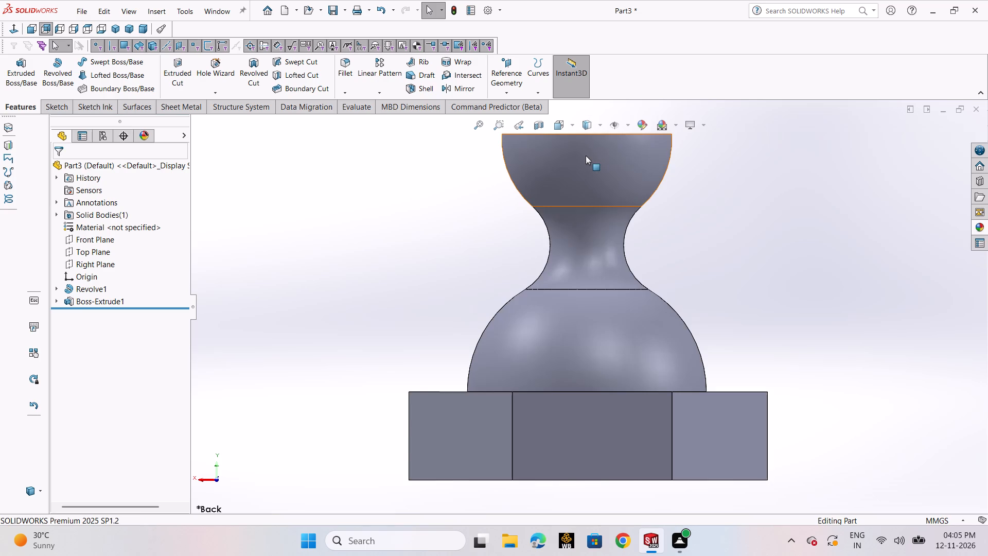
Start a new sketch on the bottom face of the seven-sided base.
key("ctrl+7")
left_click(739, 436)
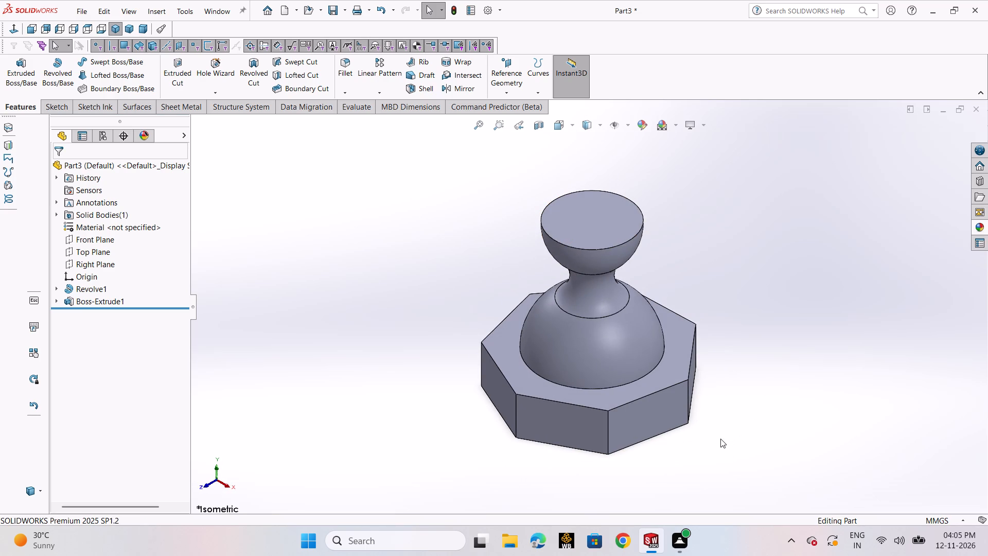
middle_click_drag(719, 428, 713, 230)
left_click(681, 354)
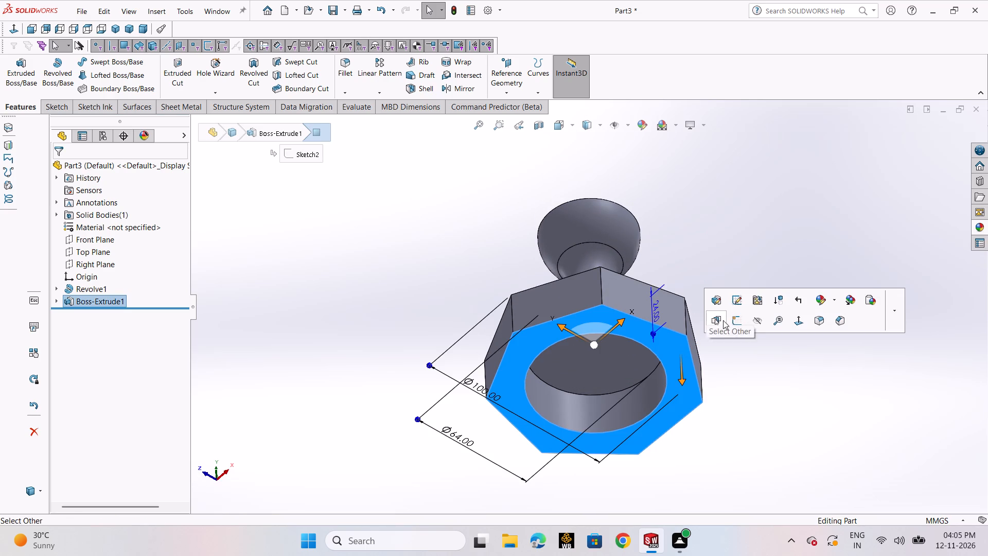
left_click(733, 322)
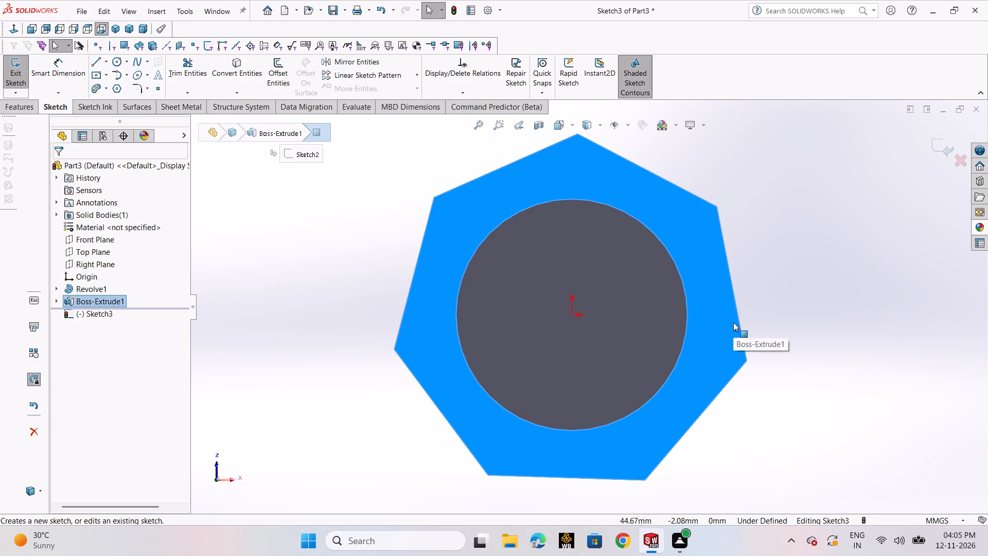
left_click(257, 231)
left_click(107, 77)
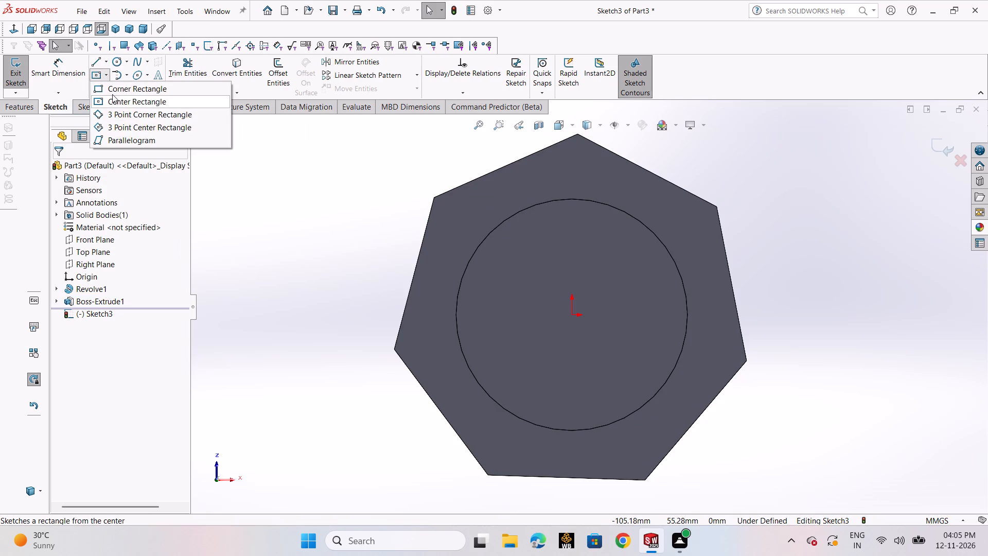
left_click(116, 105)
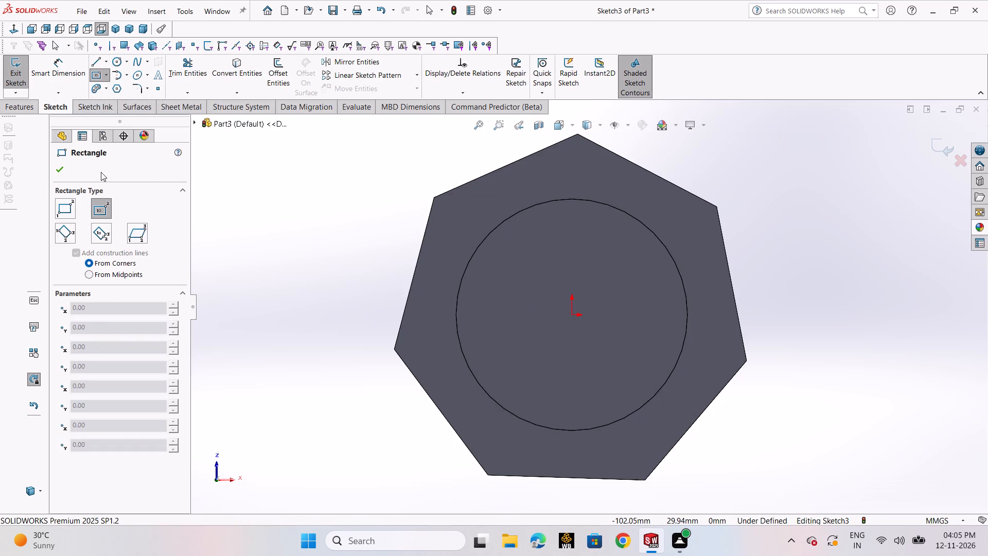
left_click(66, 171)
Sketch a closed rectangle of four lines, about 142 by 116 mm, surrounding the seven-sided base.
left_click(101, 64)
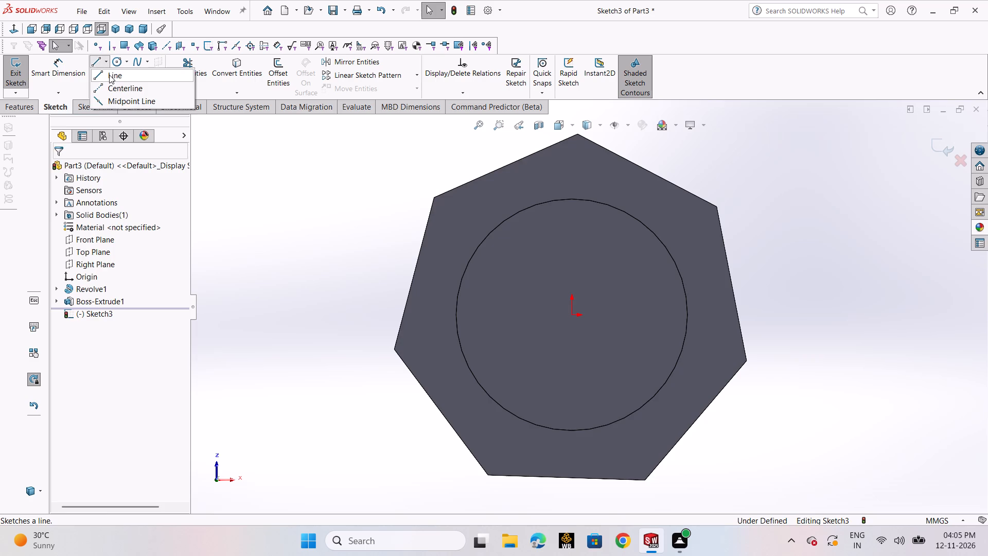
left_click(109, 75)
scroll(421, 184, "up", 2)
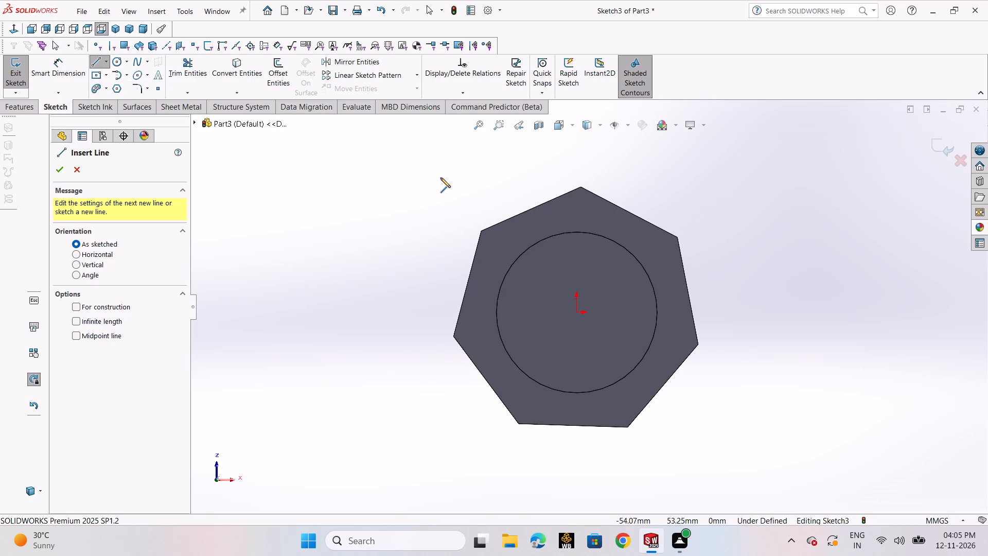
left_click(419, 167)
left_click(748, 166)
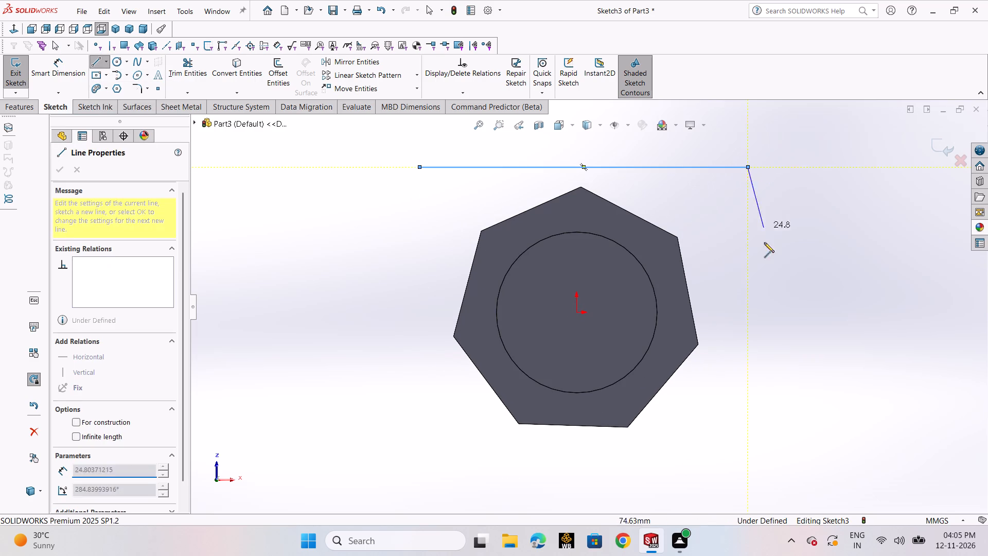
left_click(748, 458)
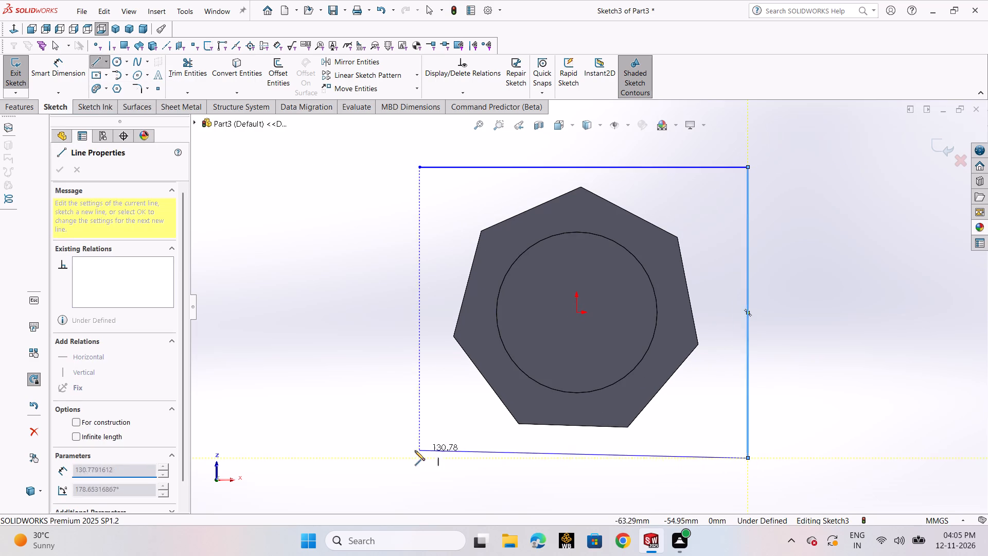
left_click(392, 458)
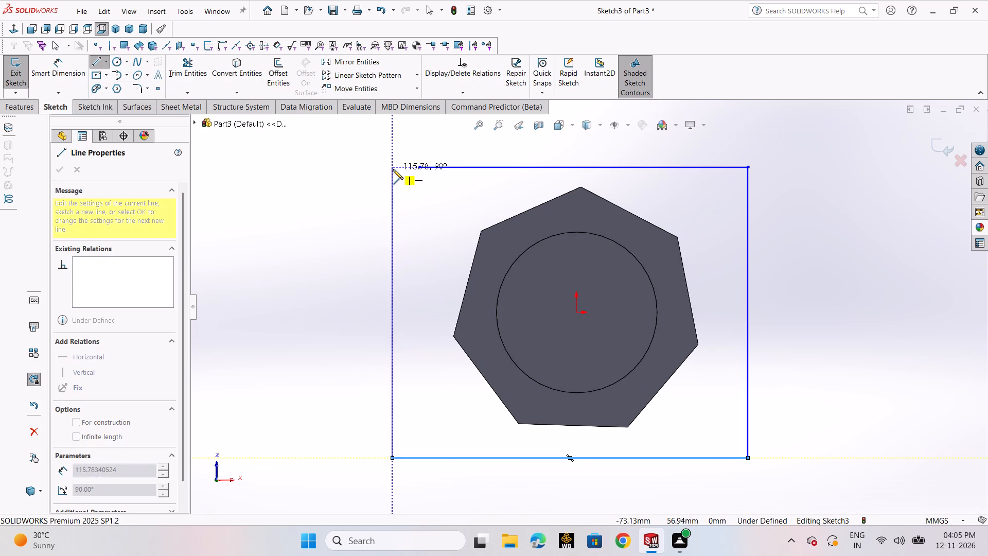
left_click(393, 168)
right_click(393, 168)
left_click(414, 173)
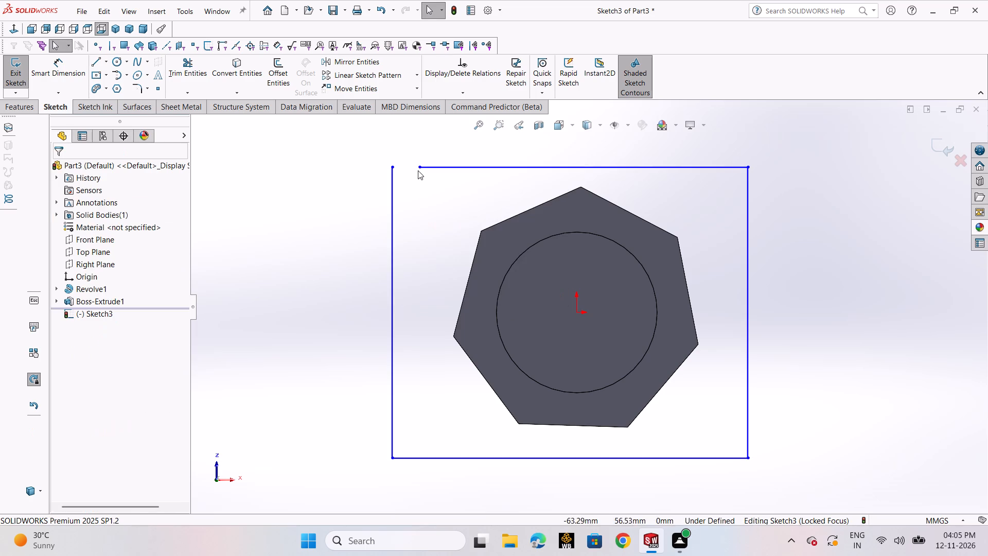
left_click_drag(421, 166, 393, 165)
left_click(367, 177)
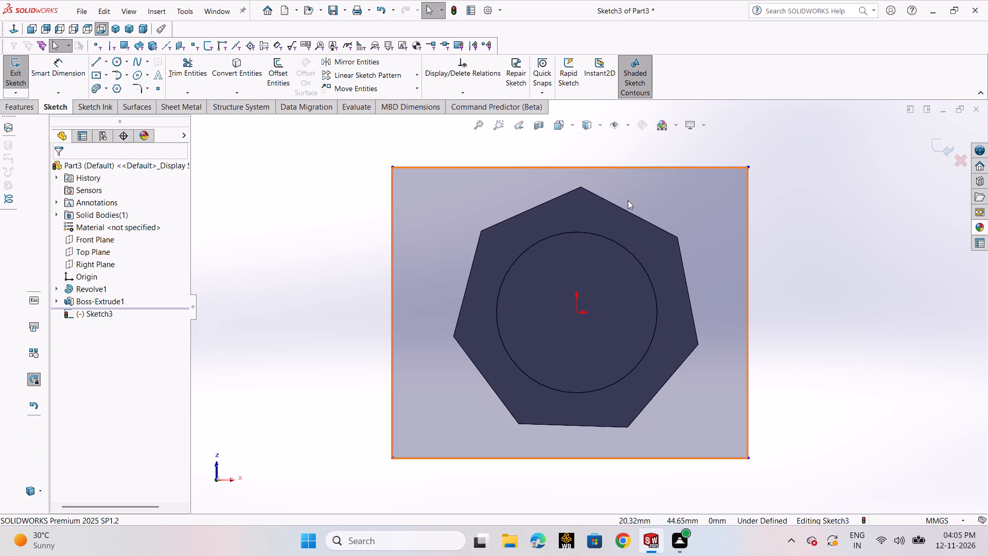
Dimension the rectangle's vertical side as 120 mm.
left_click(53, 77)
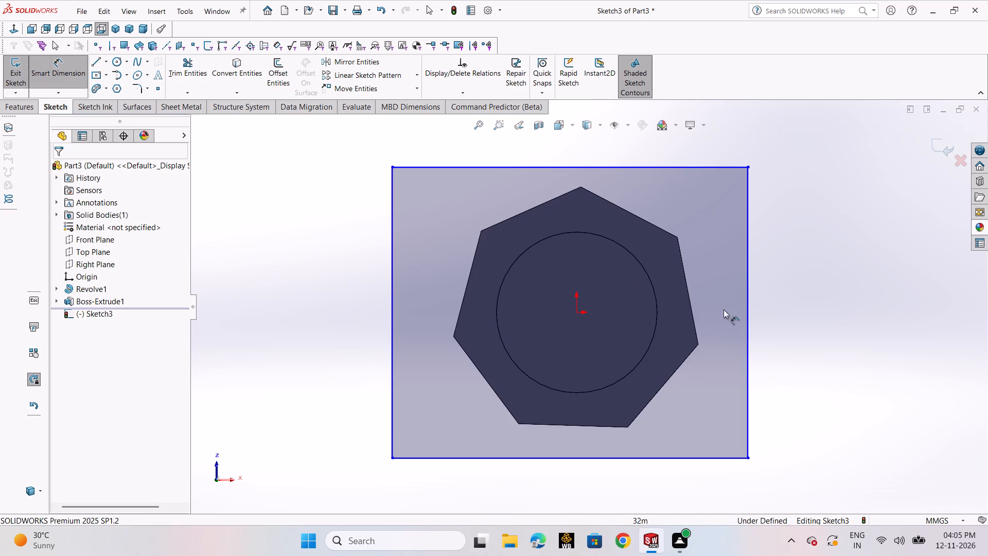
left_click(748, 297)
left_click(799, 305)
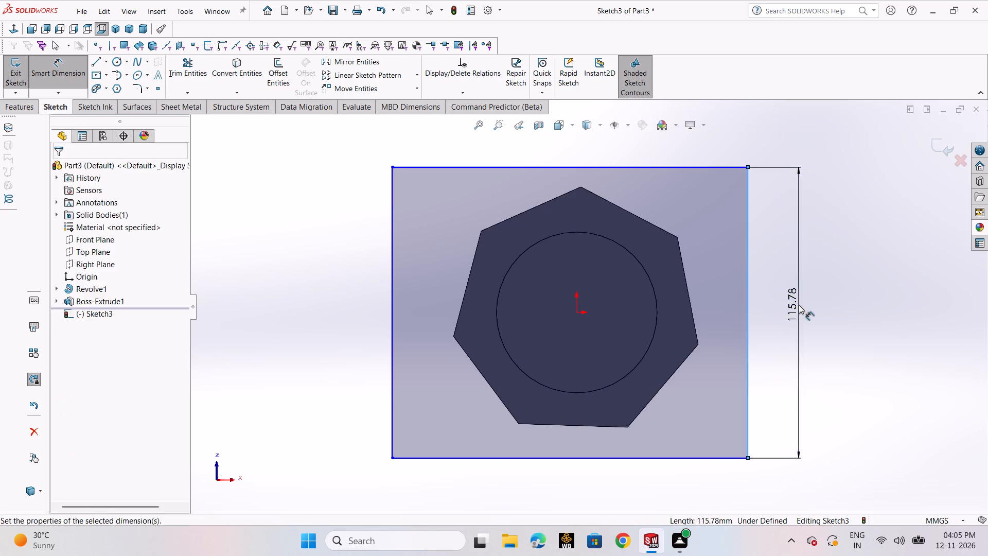
type("112")
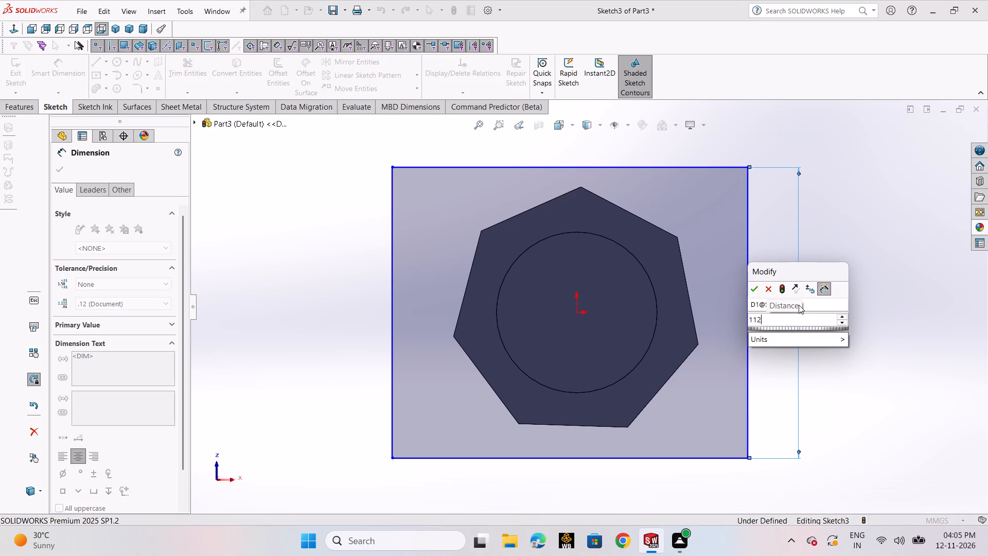
key("BackSpace")
key("BackSpace")
type("20")
key("Return")
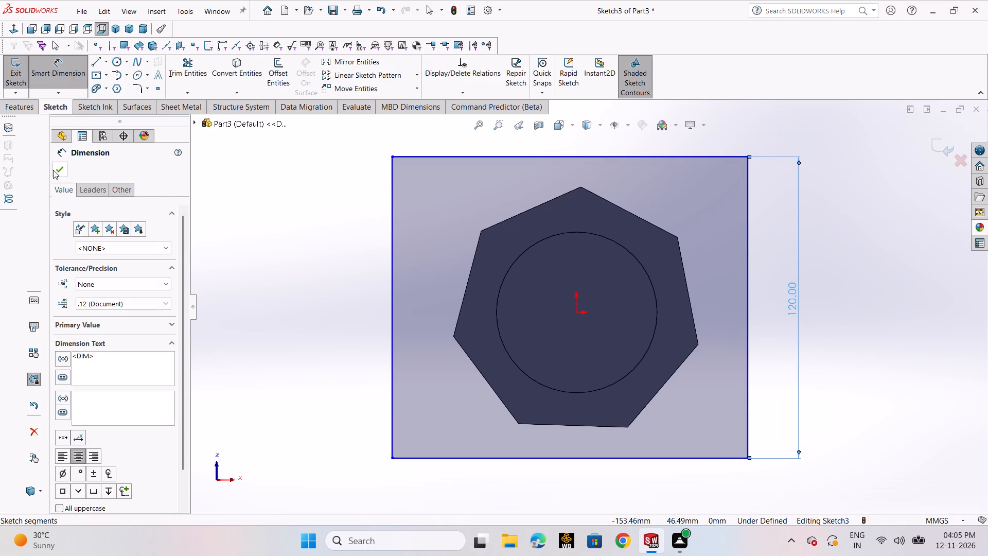
left_click(66, 170)
Dimension the distance from the origin to the rectangle's lower line as 60 mm.
left_click(68, 82)
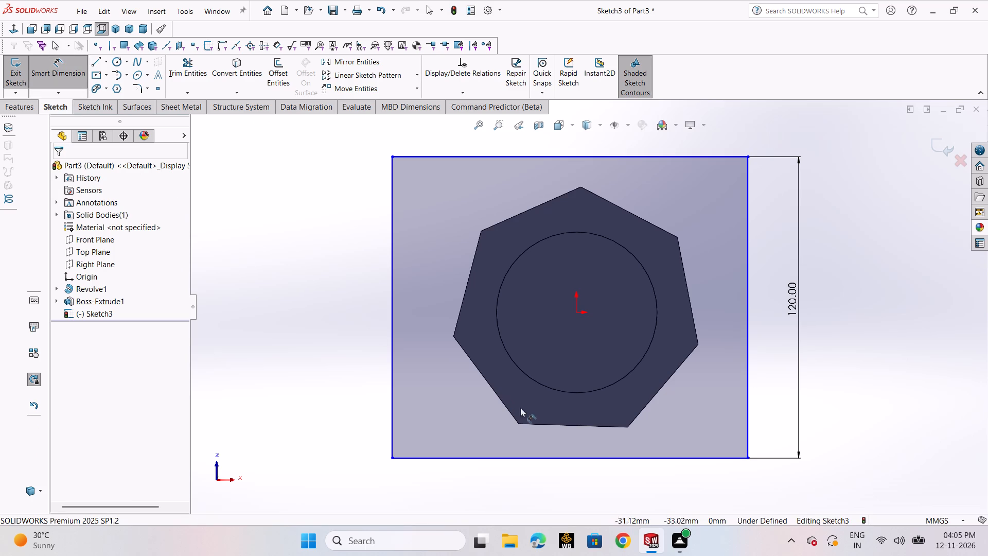
left_click(574, 310)
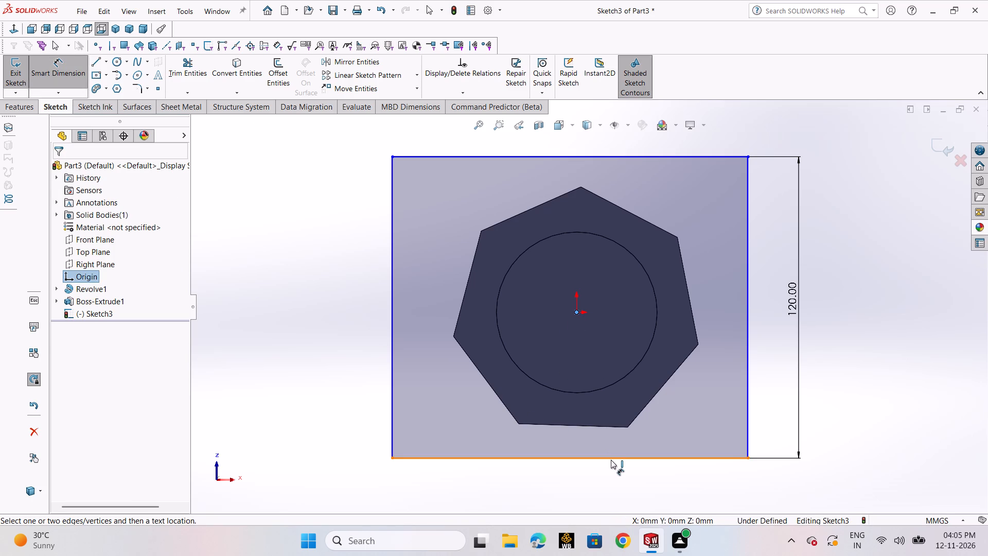
left_click(611, 457)
left_click(332, 404)
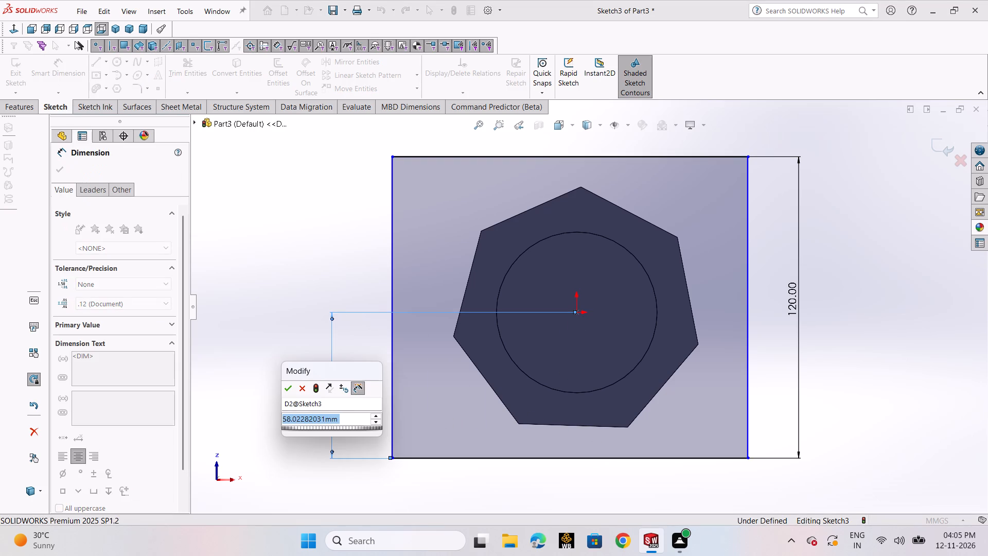
type("60")
key("Return")
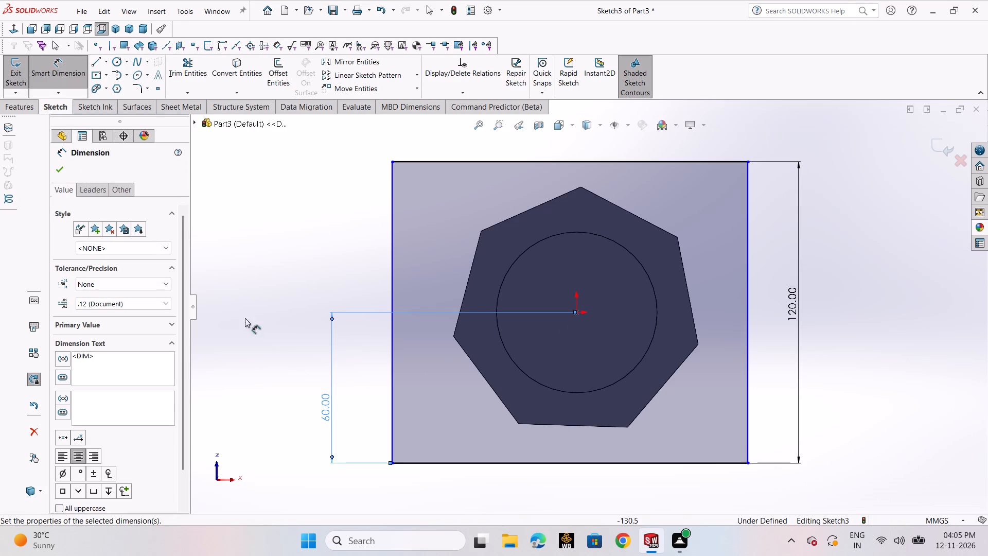
left_click(59, 169)
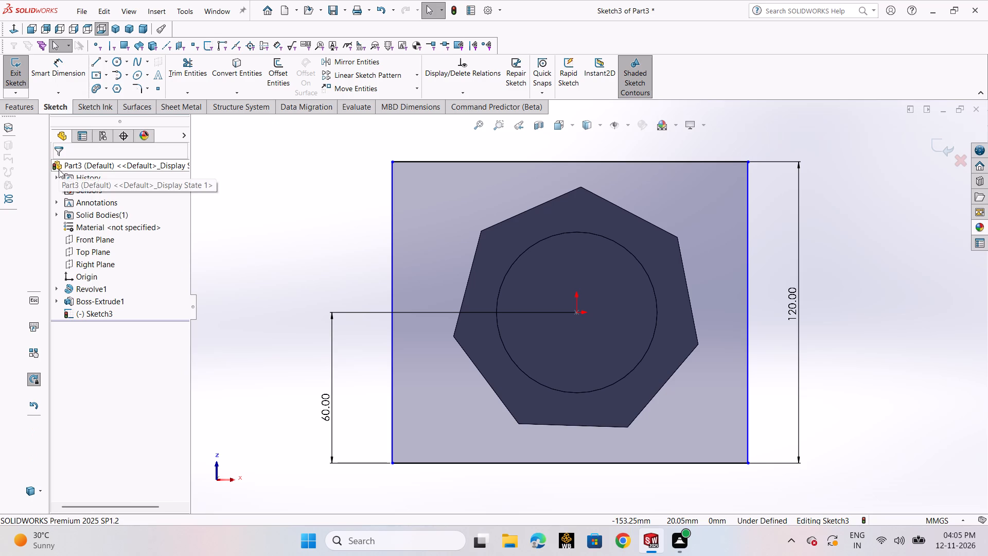
Dimension the rectangle's upper horizontal line as 138 mm.
left_click(47, 75)
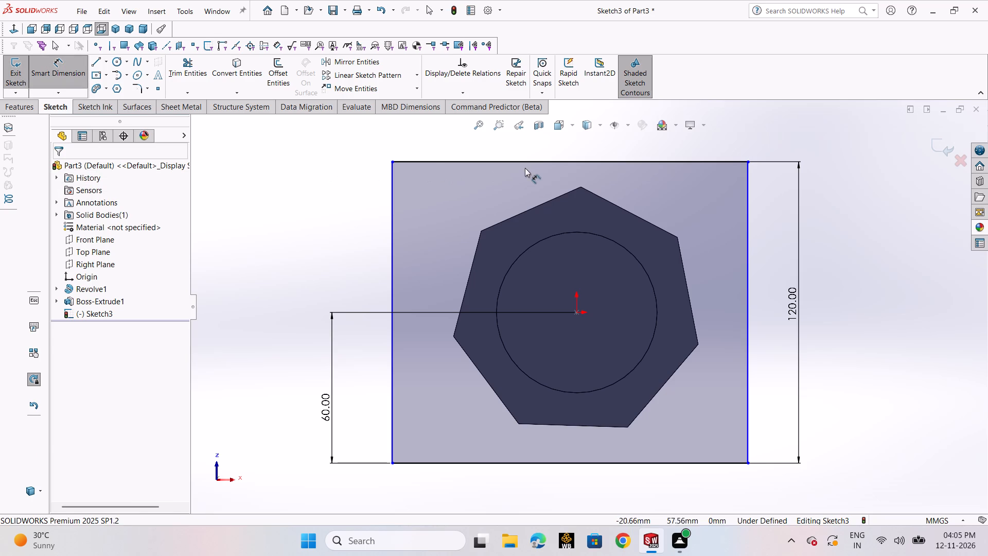
left_click(527, 163)
left_click(528, 151)
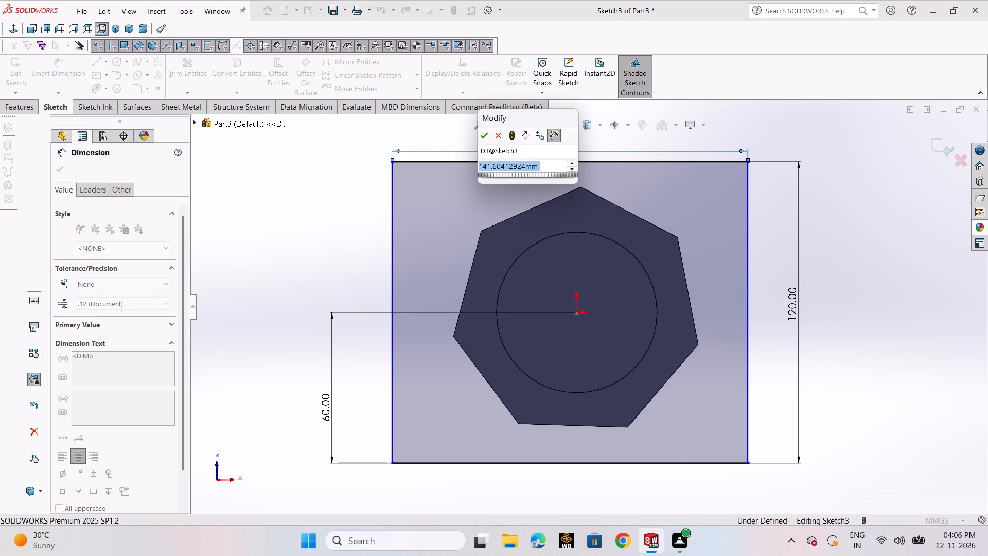
type("13")
key("8")
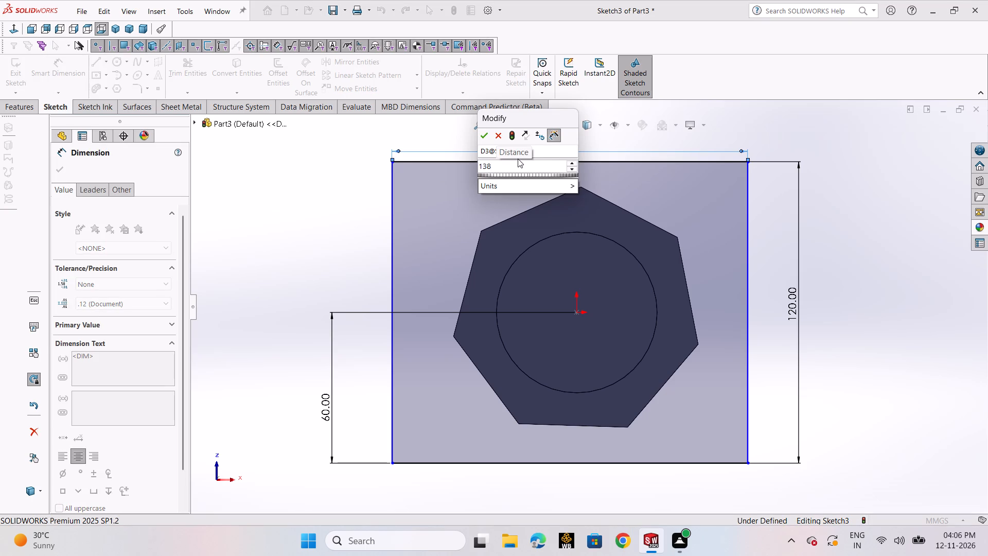
key("Return")
left_click(62, 165)
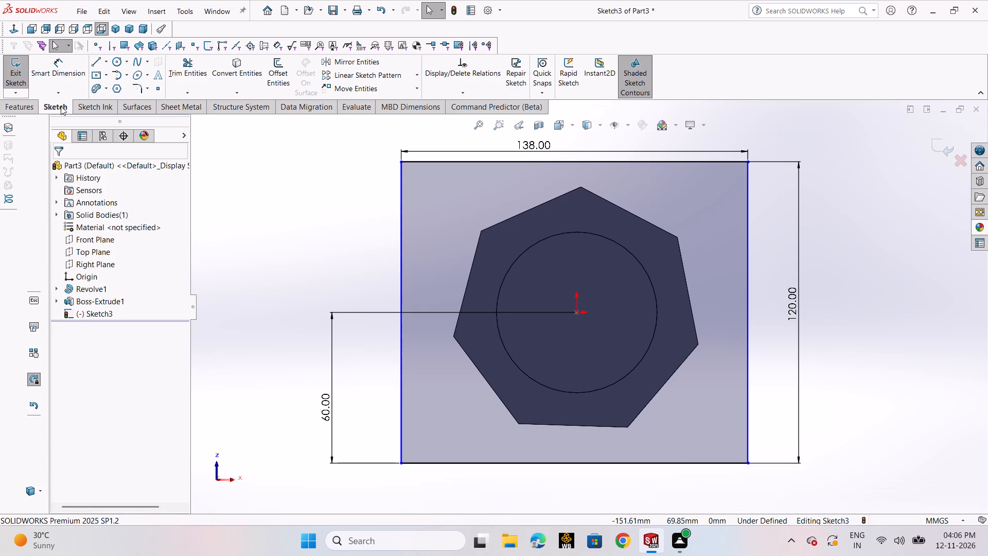
Dimension the horizontal distance from the rectangle's left line to the origin as 138/2 mm.
left_click(60, 75)
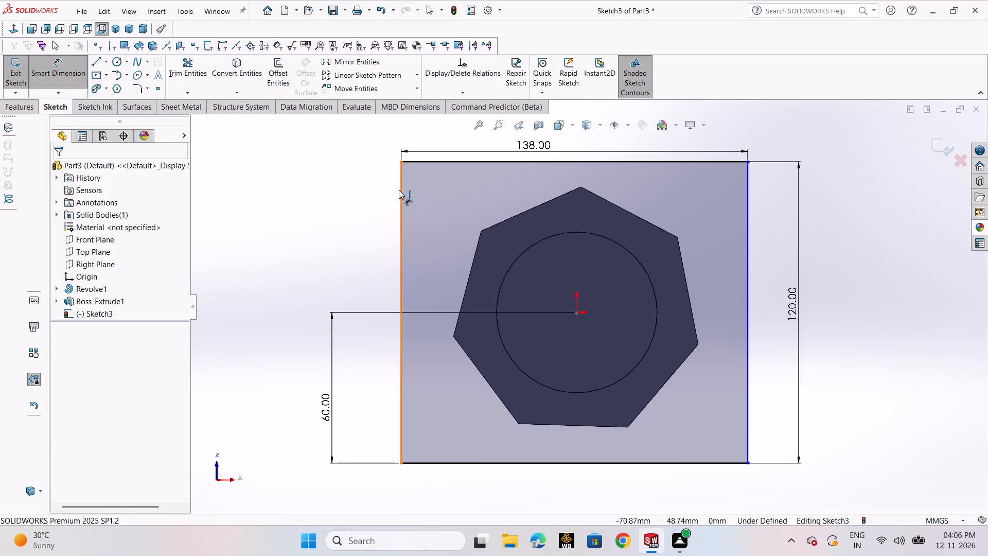
left_click(399, 190)
left_click(575, 312)
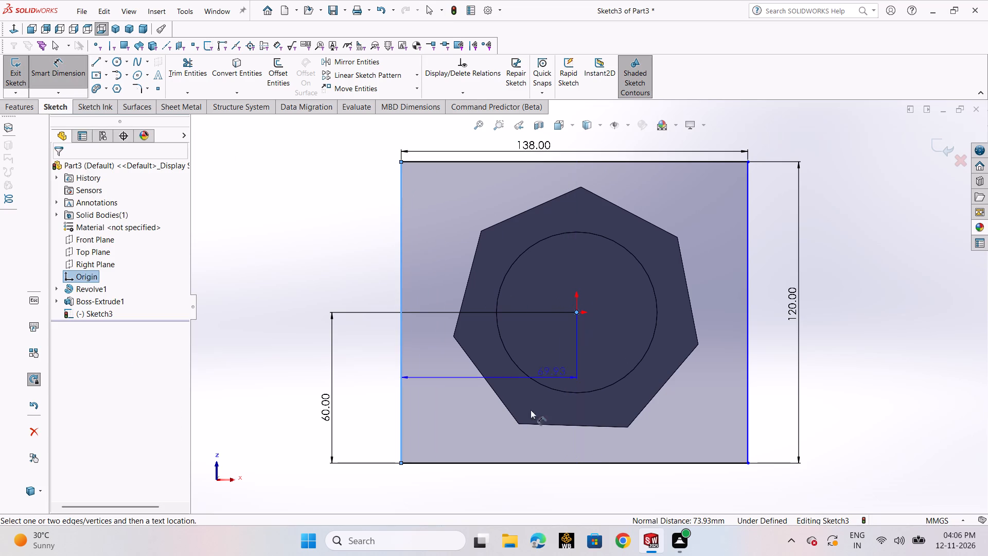
left_click(491, 490)
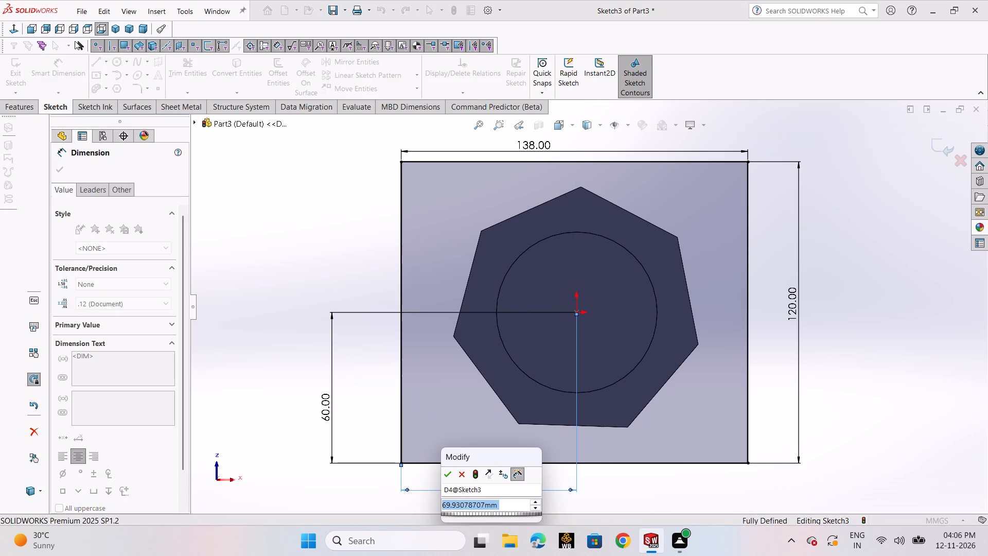
type("138/2")
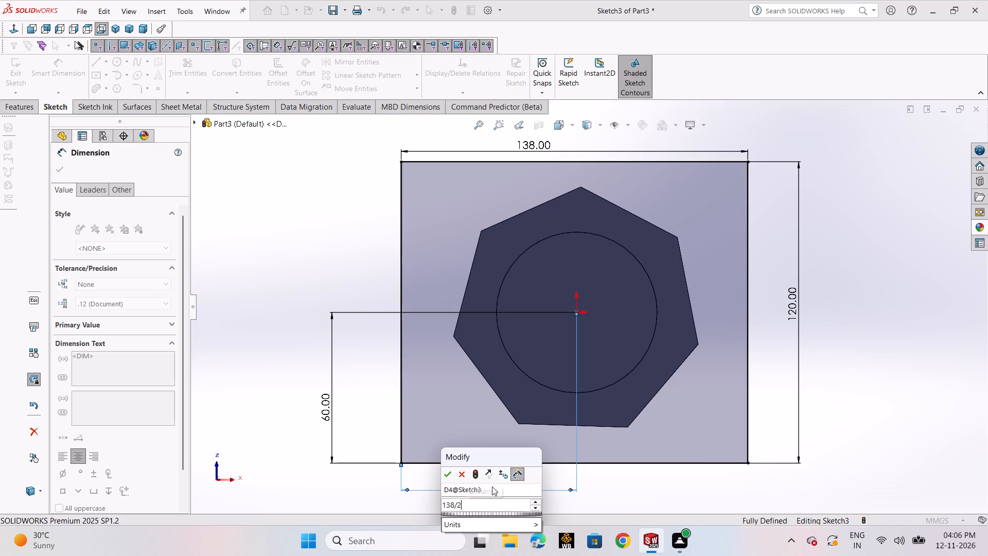
key("Return")
left_click(59, 172)
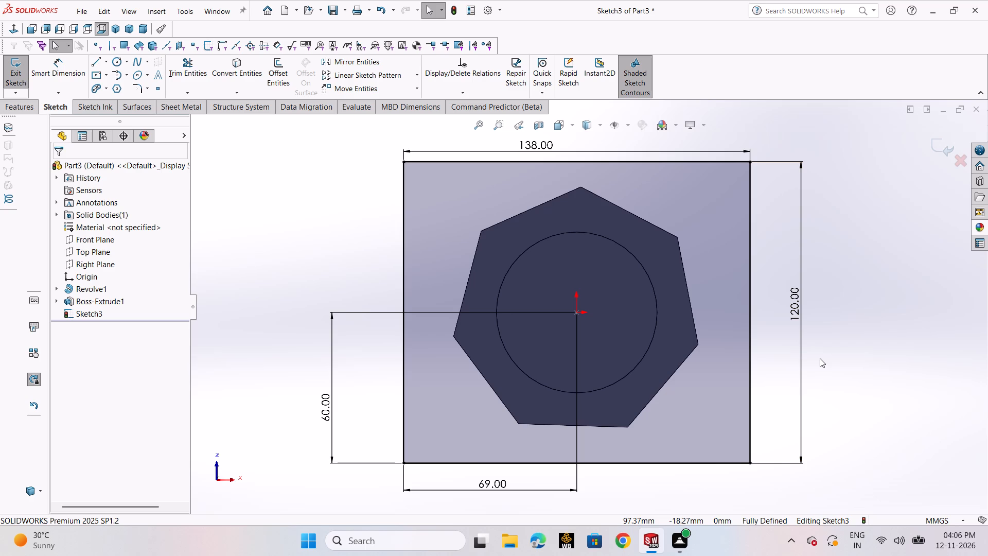
Set the horizontal distance between the rectangle's left line and the origin to 67.55 mm.
double_click(481, 486)
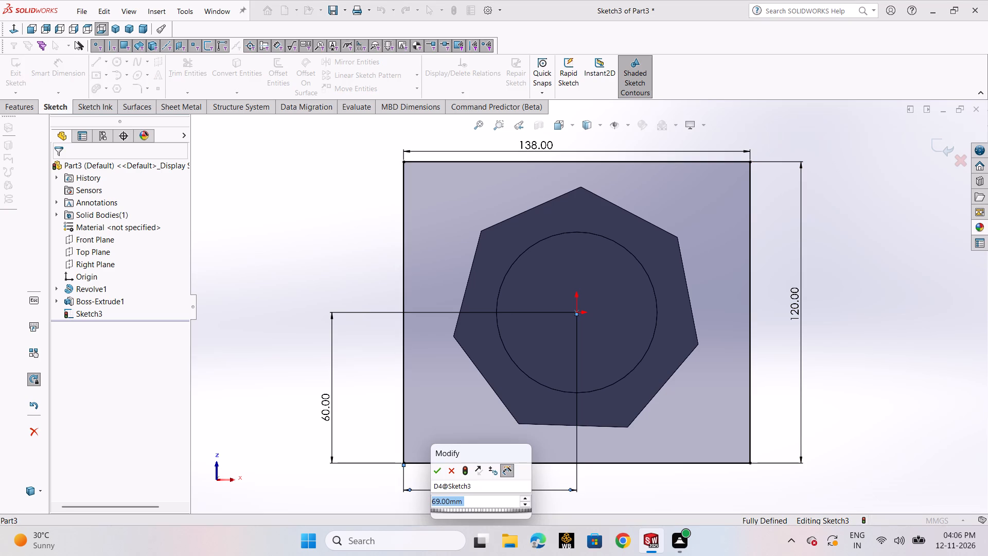
type("67")
type(".55")
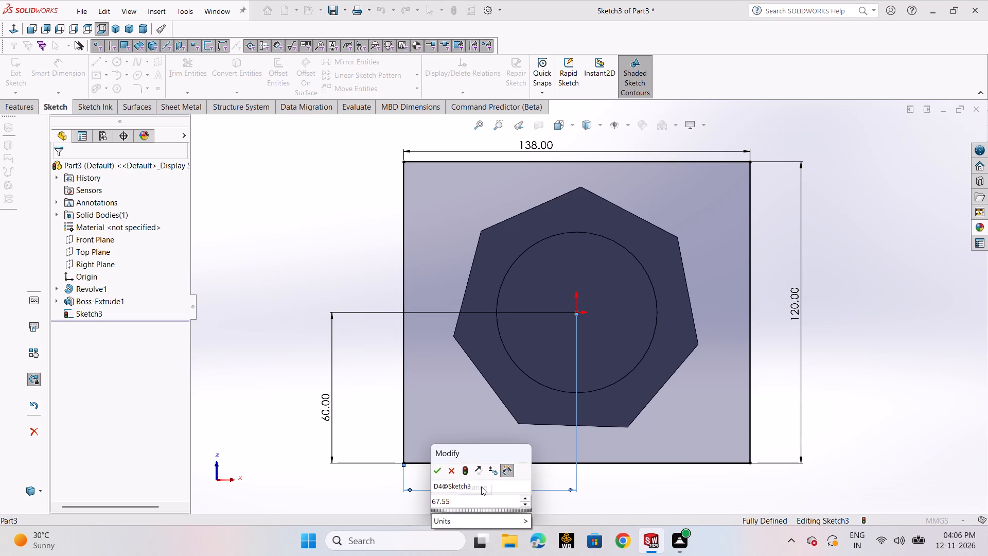
key("Return")
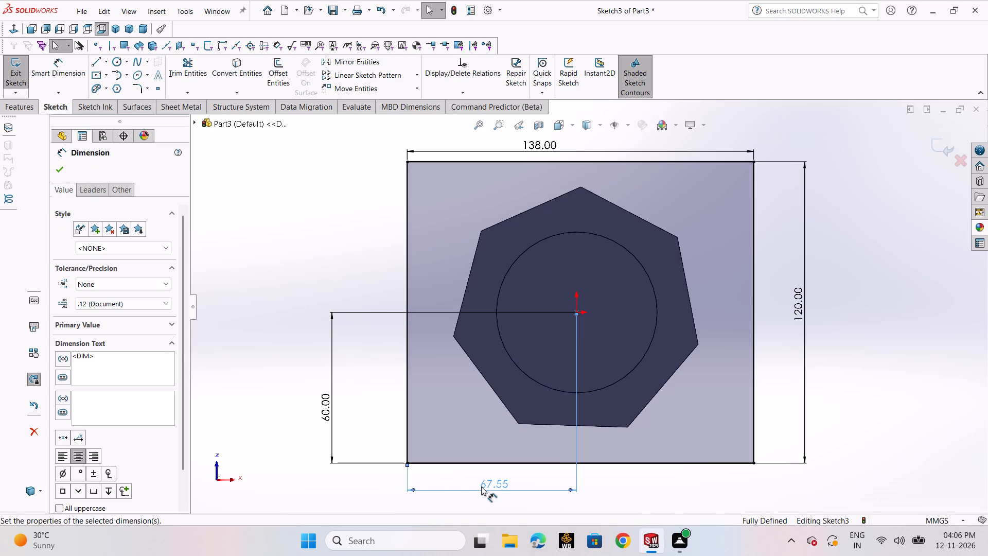
left_click(60, 167)
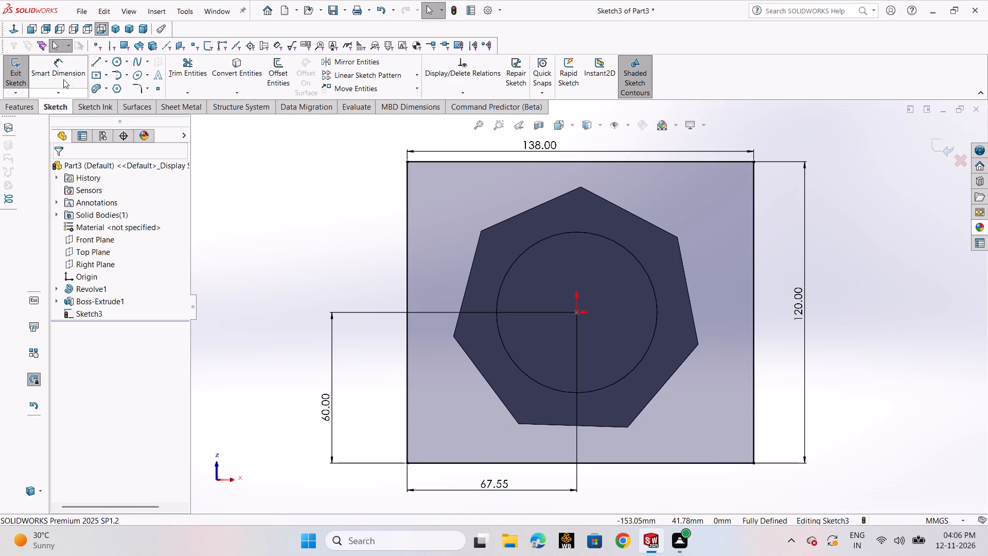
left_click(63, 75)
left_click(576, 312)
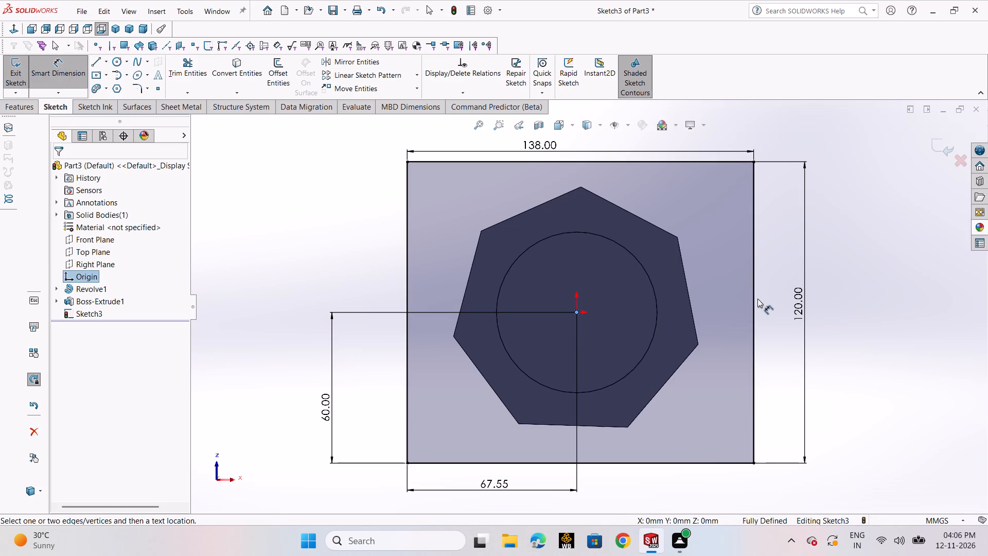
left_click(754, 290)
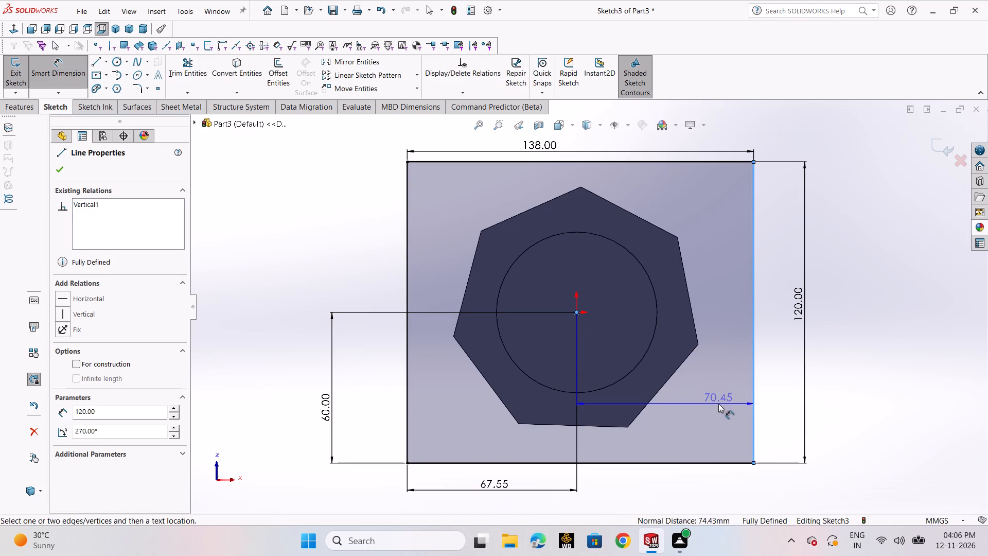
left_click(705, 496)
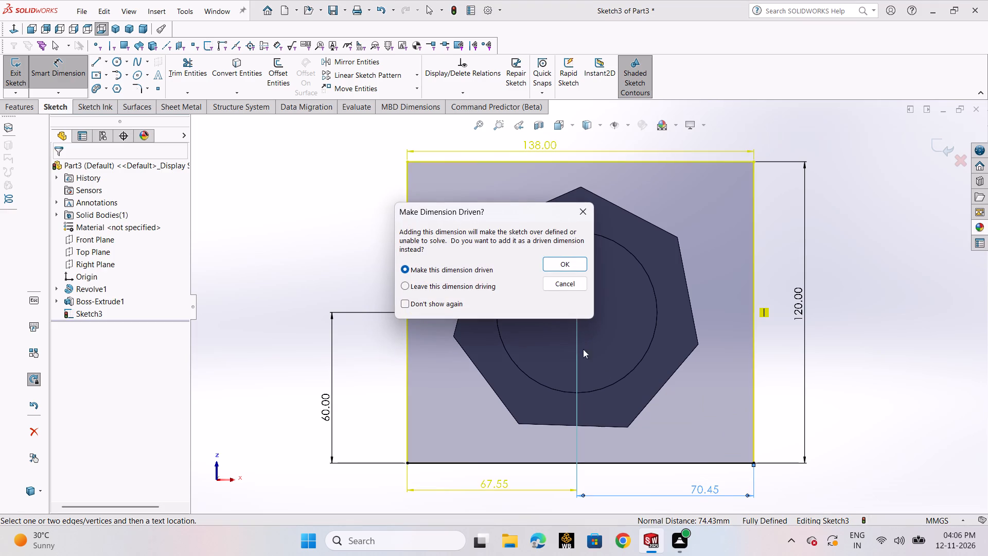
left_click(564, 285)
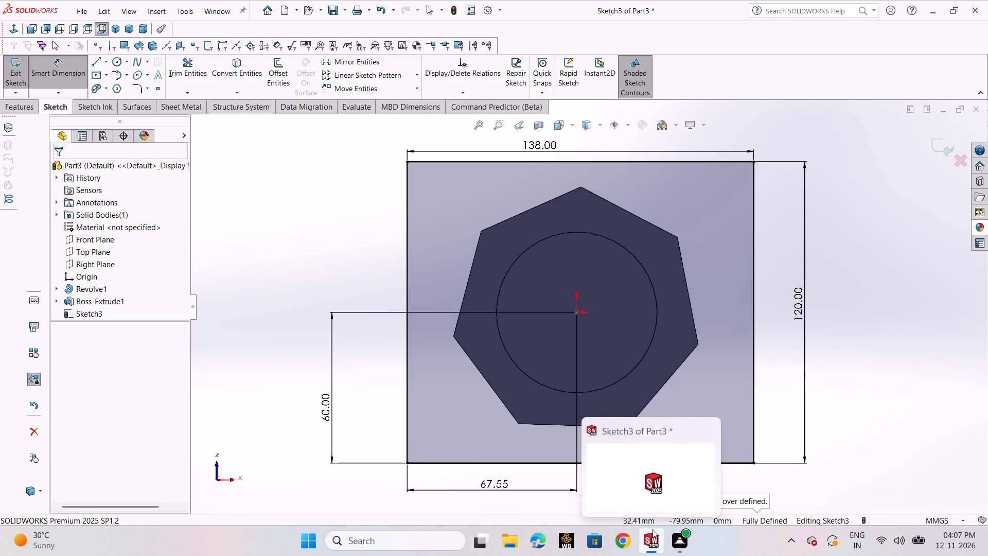
Delete the 138 mm width dimension above the rectangle.
scroll(661, 412, "up", 2)
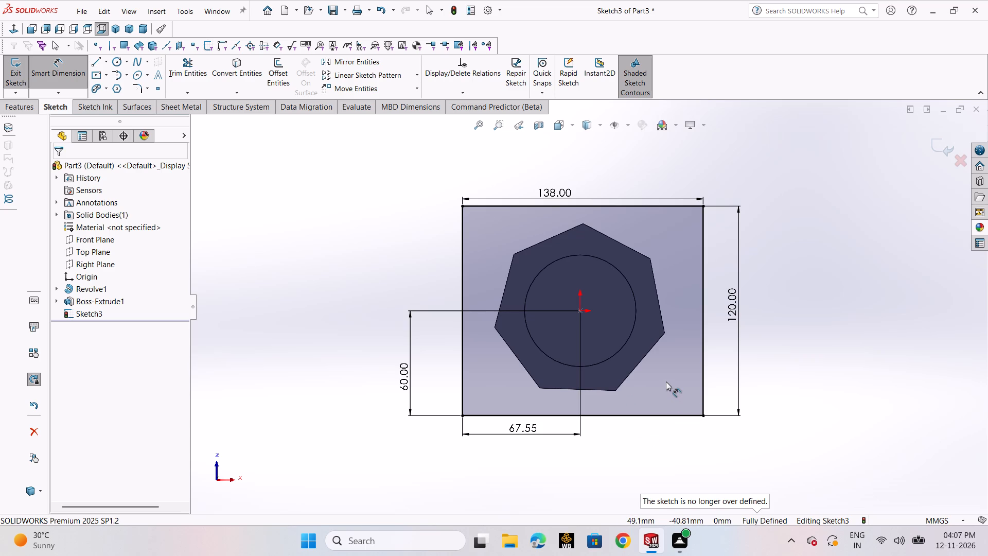
left_click(535, 198)
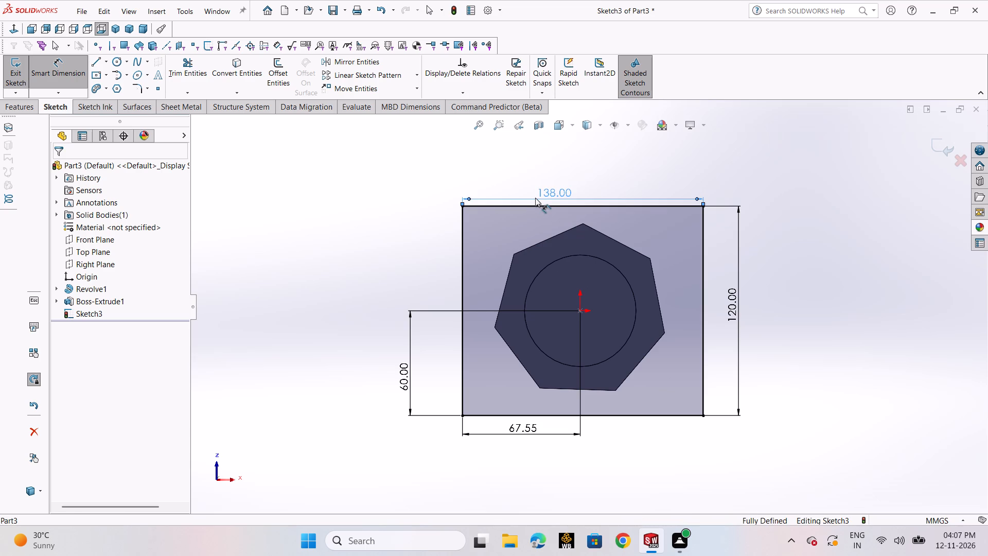
key("Delete")
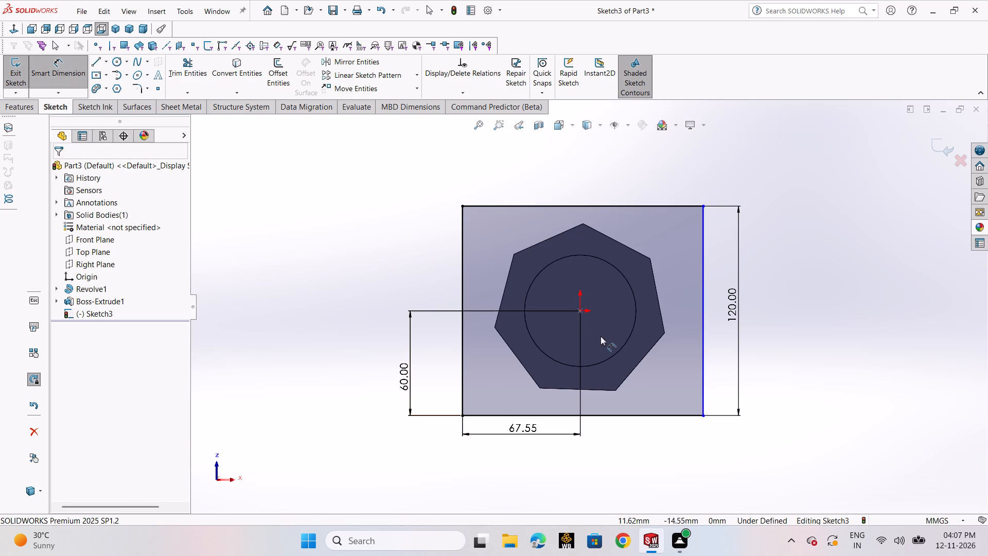
Dimension the horizontal distance from the origin to the rectangle's right line as 60 mm.
left_click(578, 312)
left_click(701, 312)
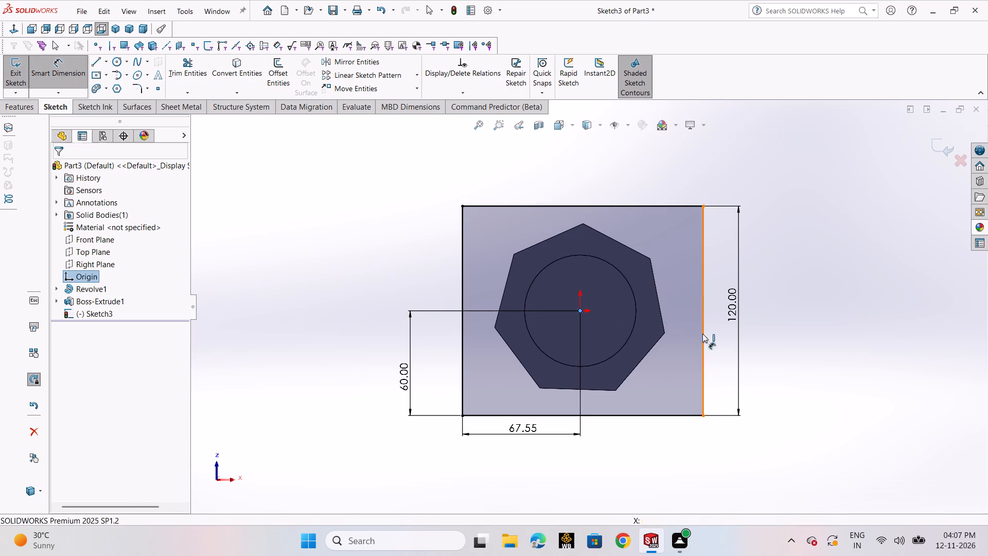
left_click(676, 477)
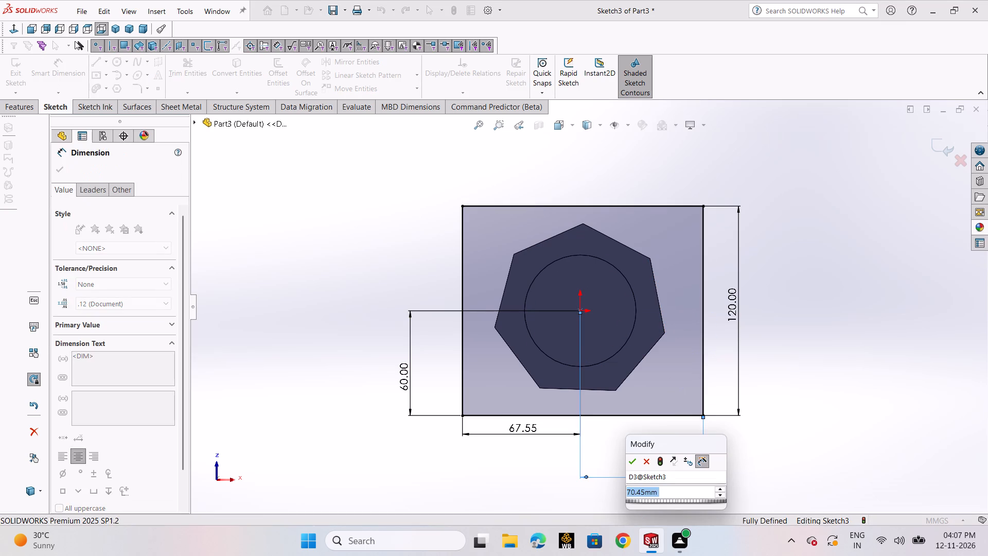
type("60")
key("Return")
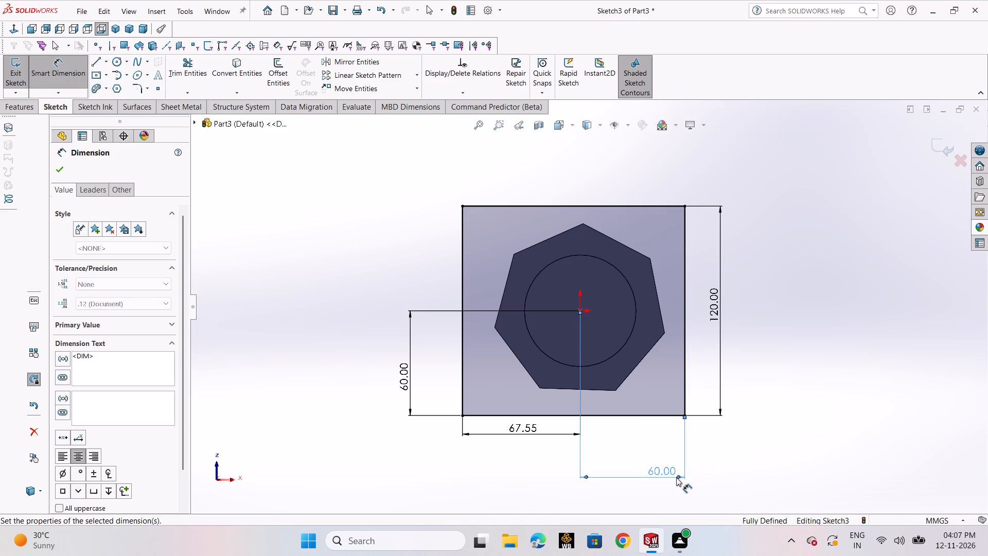
left_click(58, 171)
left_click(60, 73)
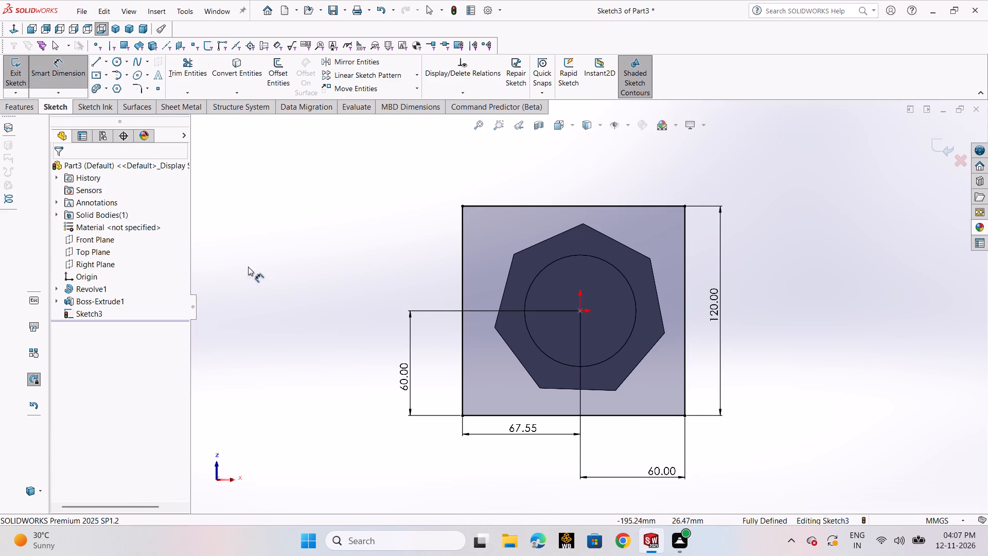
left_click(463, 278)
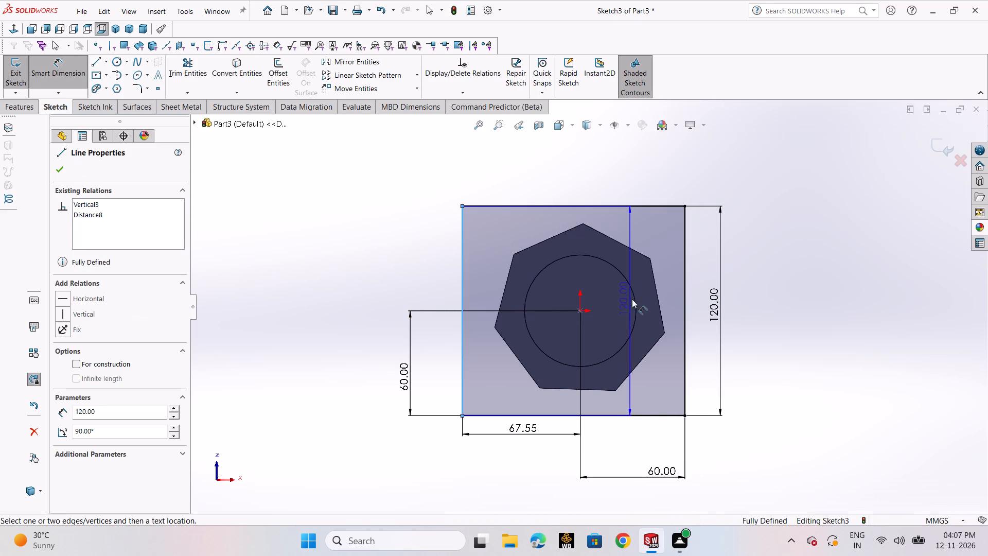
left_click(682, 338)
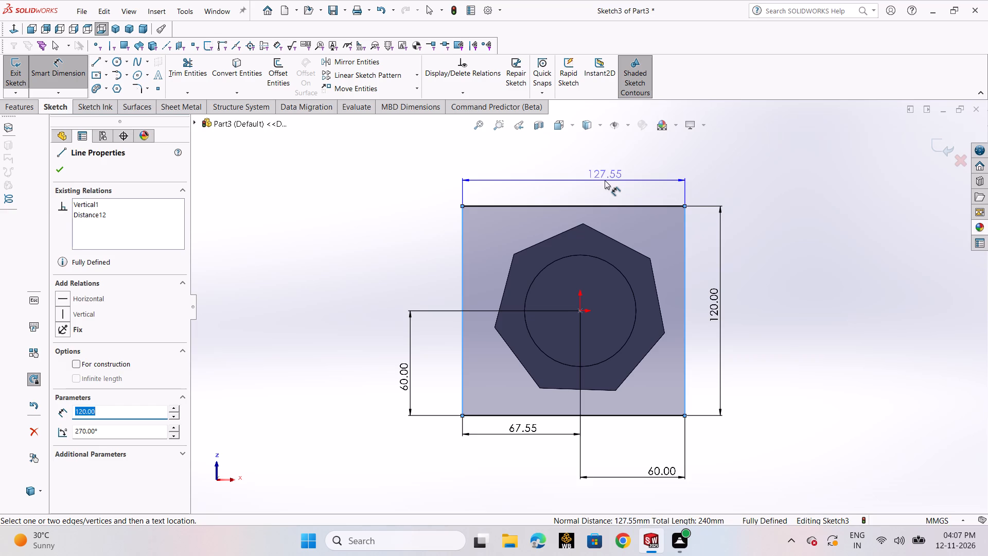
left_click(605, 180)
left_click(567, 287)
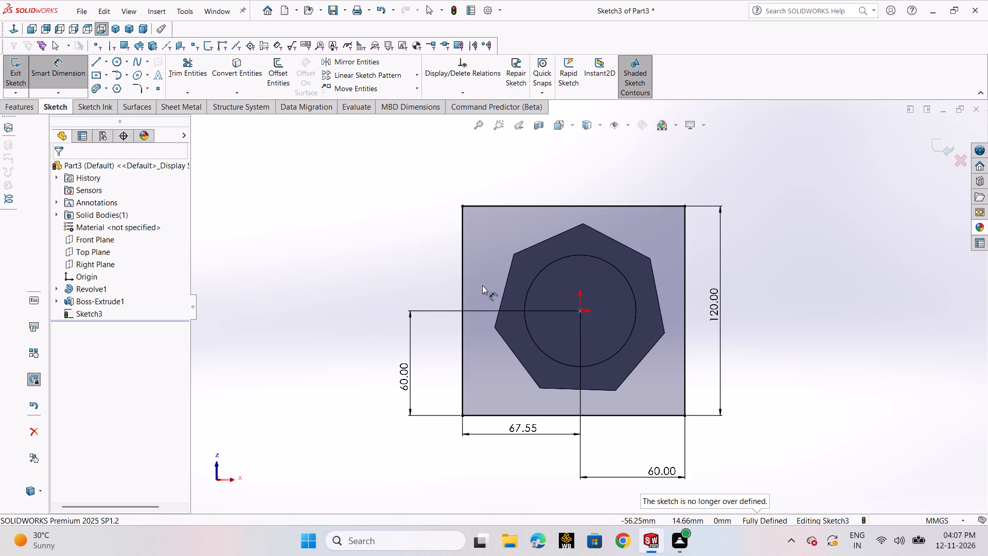
Set the horizontal distance between the rectangle's left line and the origin to 138-60 mm.
left_click(523, 431)
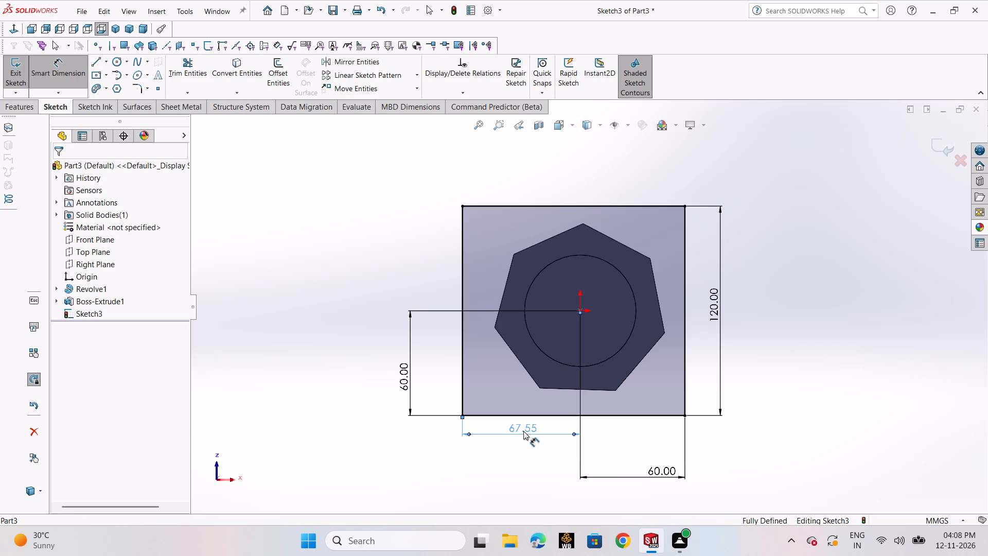
double_click(523, 431)
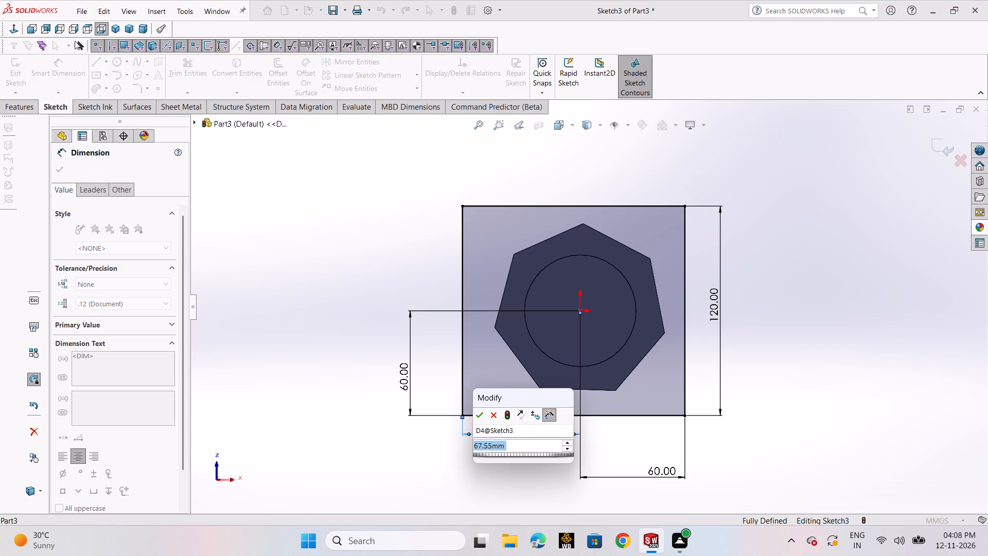
key("1")
key("3")
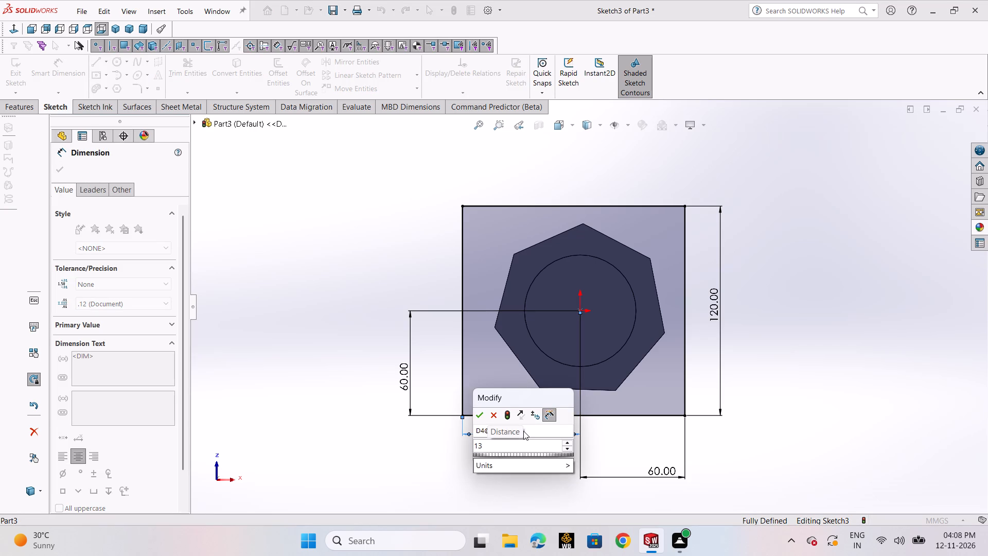
type("8-16")
key("BackSpace")
key("BackSpace")
type("60")
key("Return")
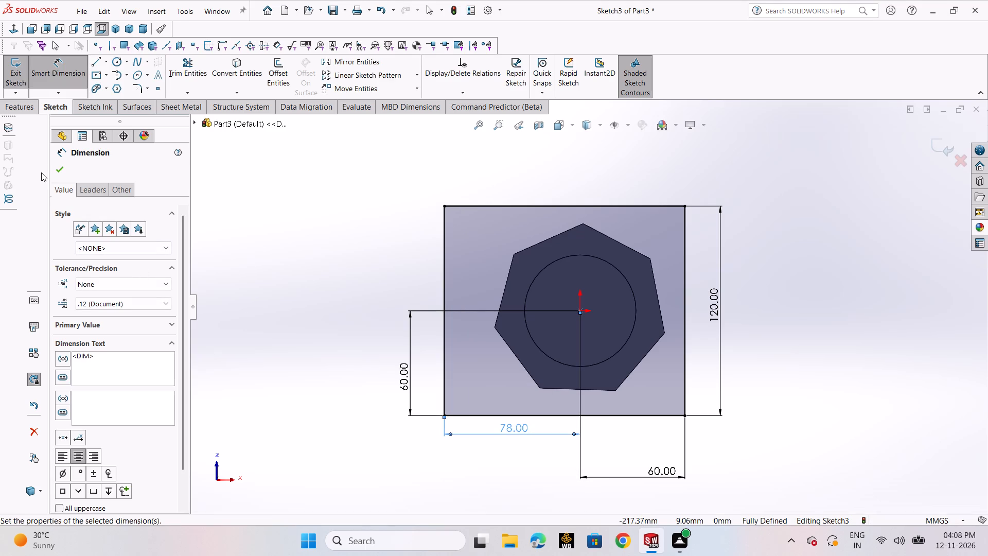
left_click(61, 172)
Sketch two concentric circles near the rectangle's upper-left corner, the outer one with a radius of about 8.8 mm.
left_click(118, 61)
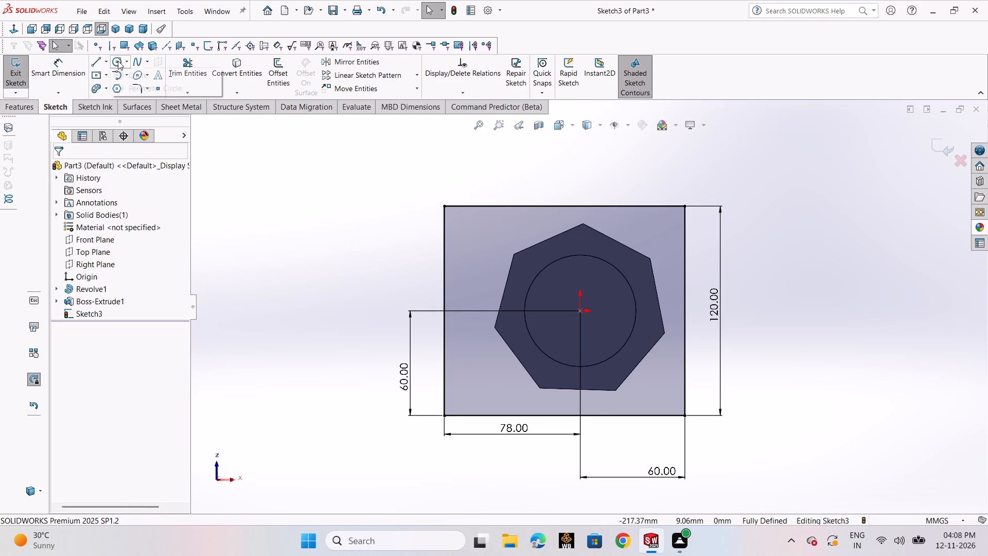
left_click(122, 74)
left_click(471, 229)
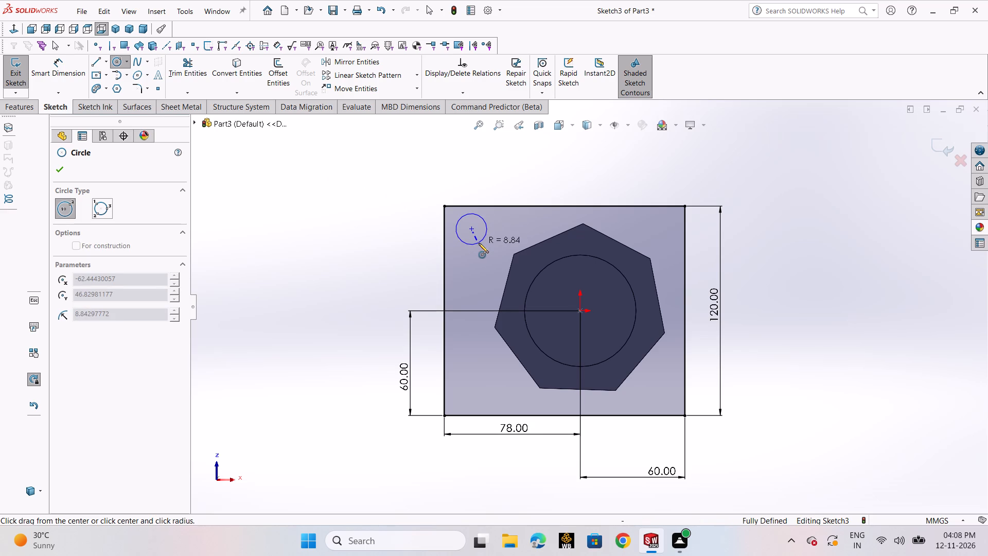
left_click(477, 243)
left_click(474, 230)
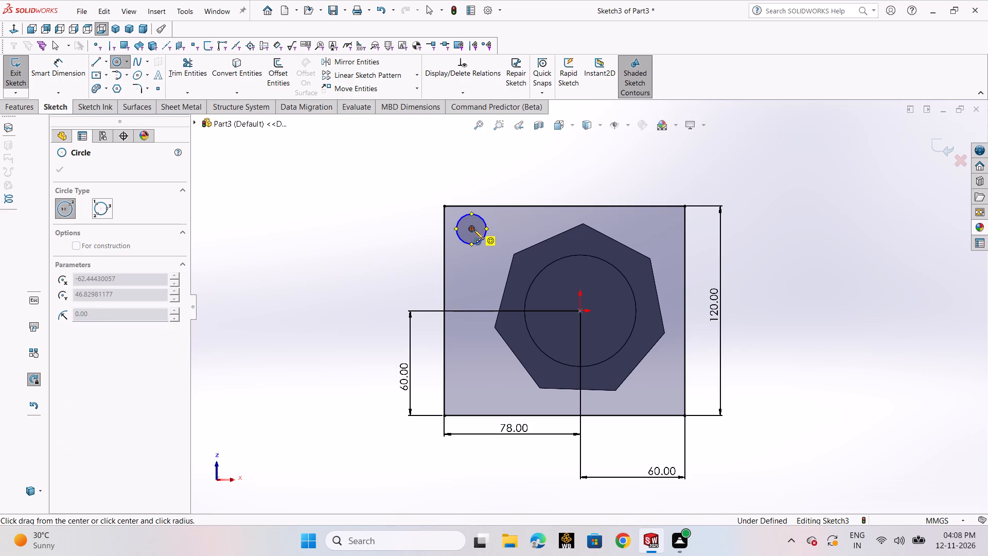
left_click(474, 237)
Sketch two concentric circles near the rectangle's lower-left corner, directly below the upper pair, the inner one with a radius of about 6.5 mm.
left_click(473, 377)
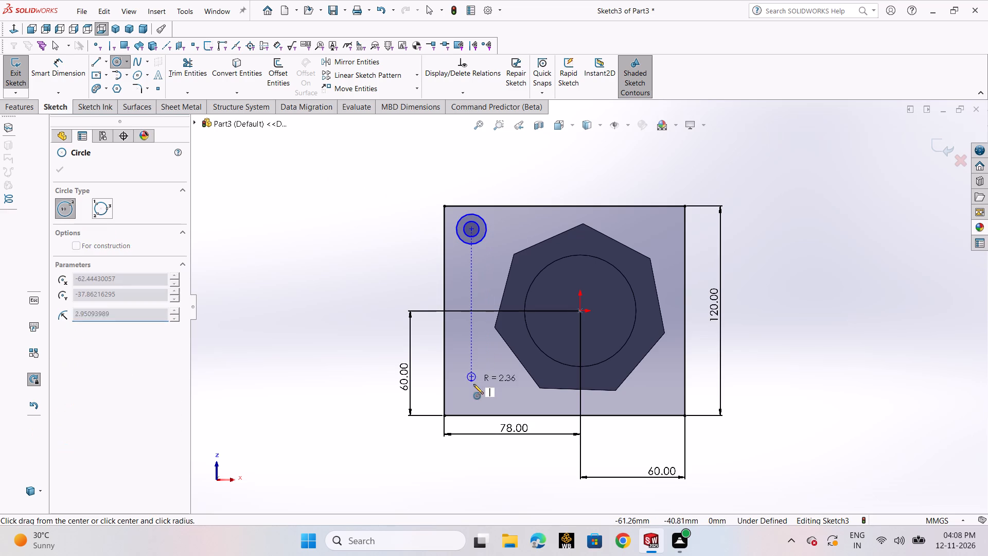
left_click(477, 395)
left_click(473, 378)
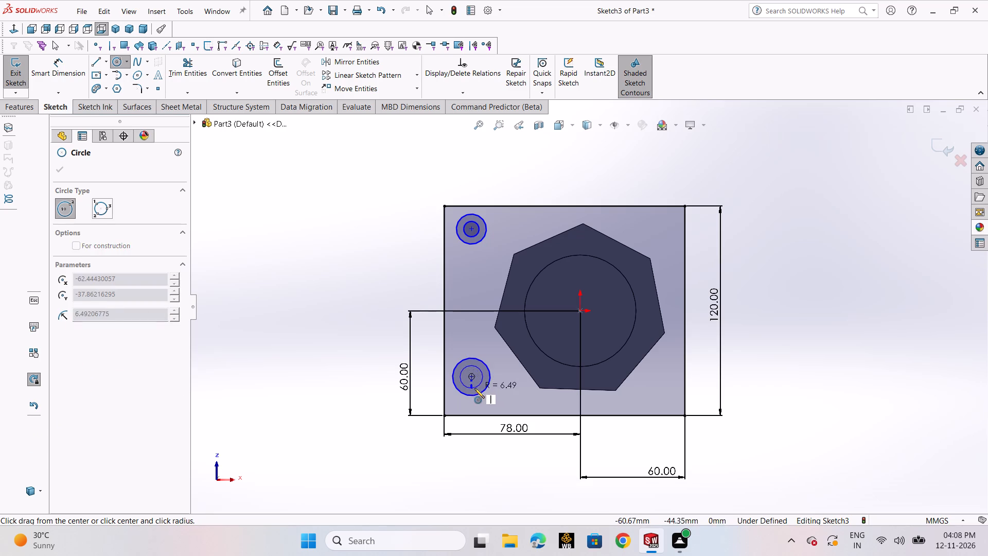
left_click(474, 388)
right_click(474, 388)
left_click(491, 395)
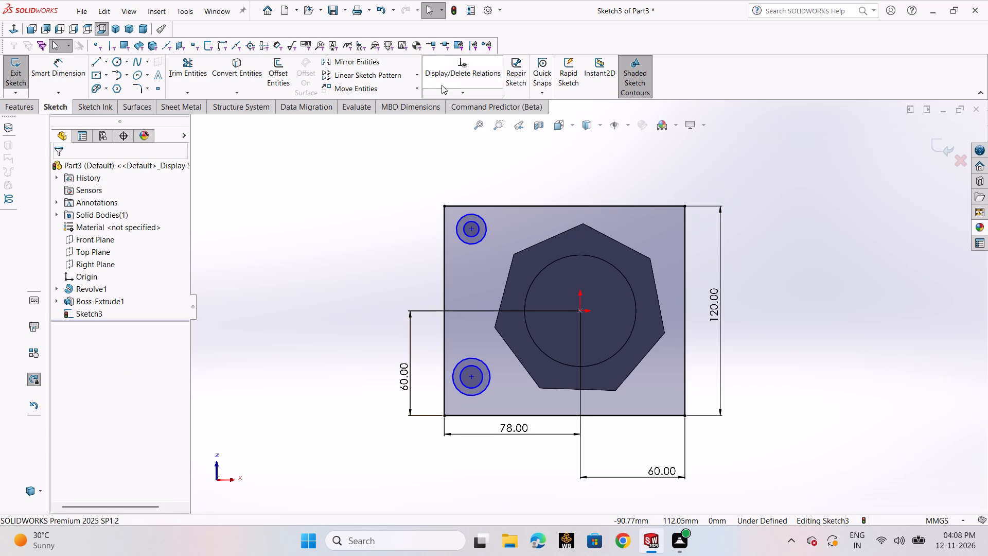
Add a Vertical relation between the centres of the upper and lower circle pairs.
left_click(447, 90)
left_click(457, 117)
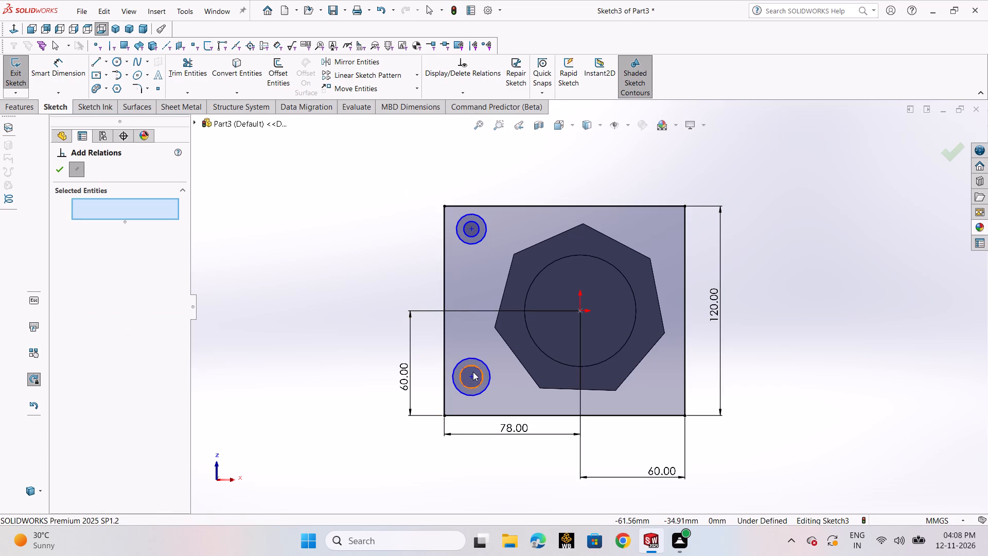
left_click(473, 375)
left_click(472, 229)
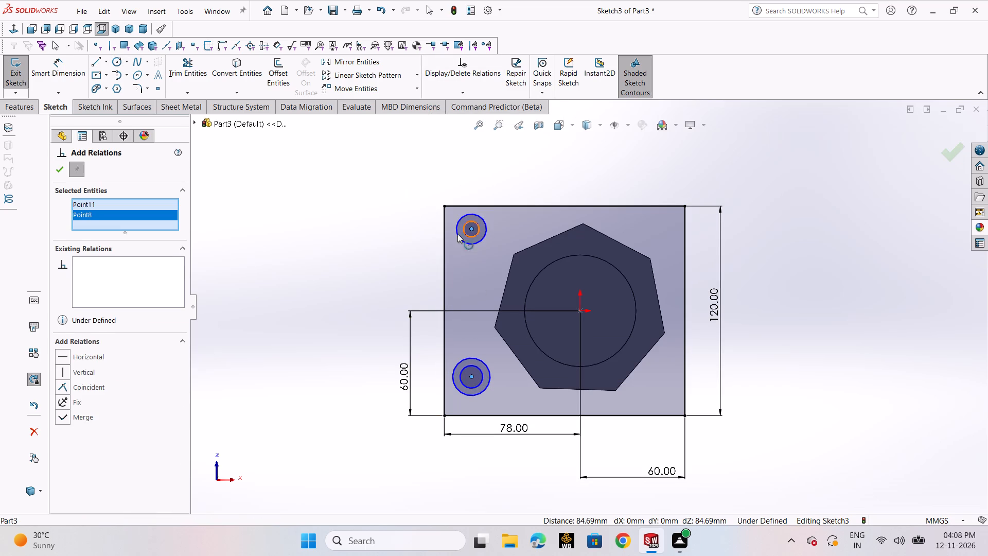
left_click(90, 370)
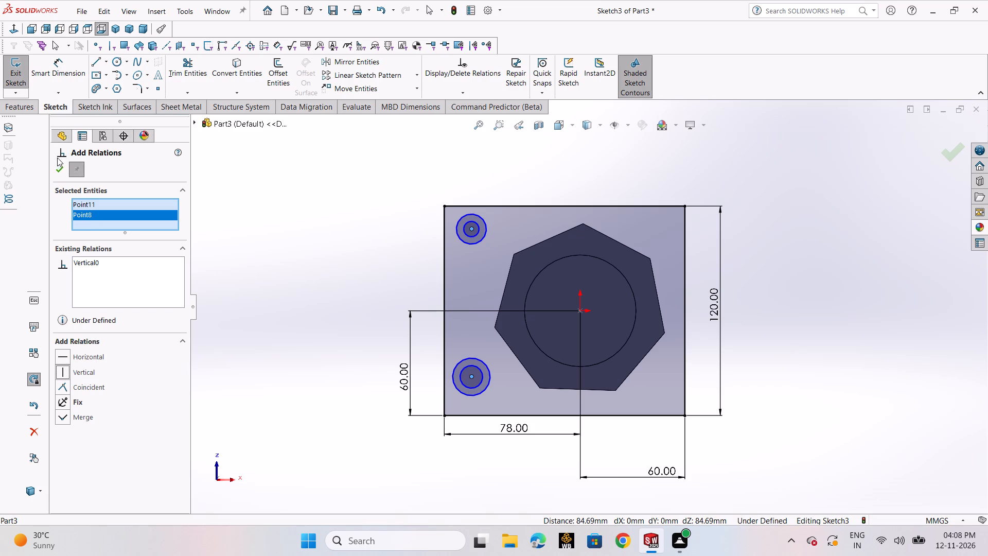
left_click(55, 173)
Dimension the horizontal distance from the lower circle pair's centre to the origin as 67.55 mm.
left_click(54, 84)
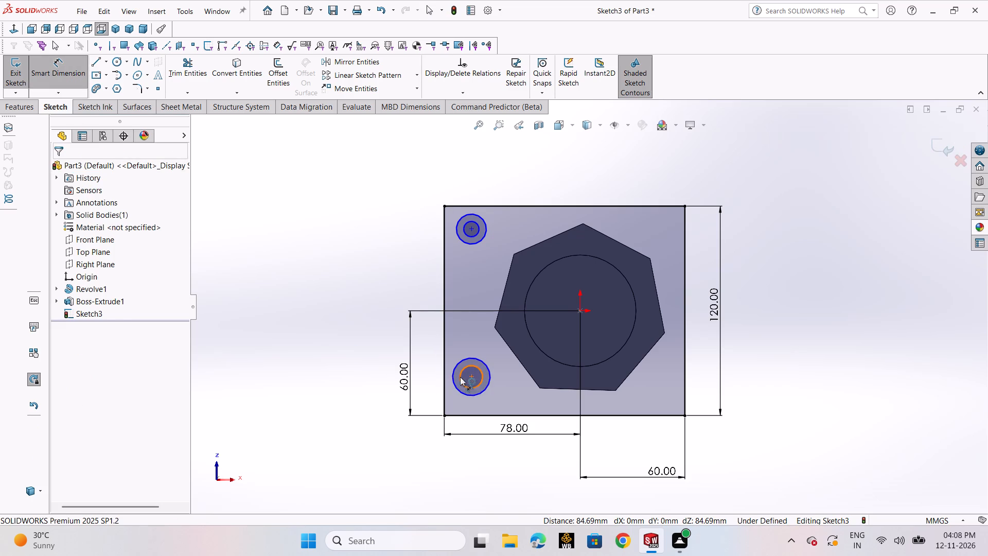
left_click(473, 377)
left_click(582, 312)
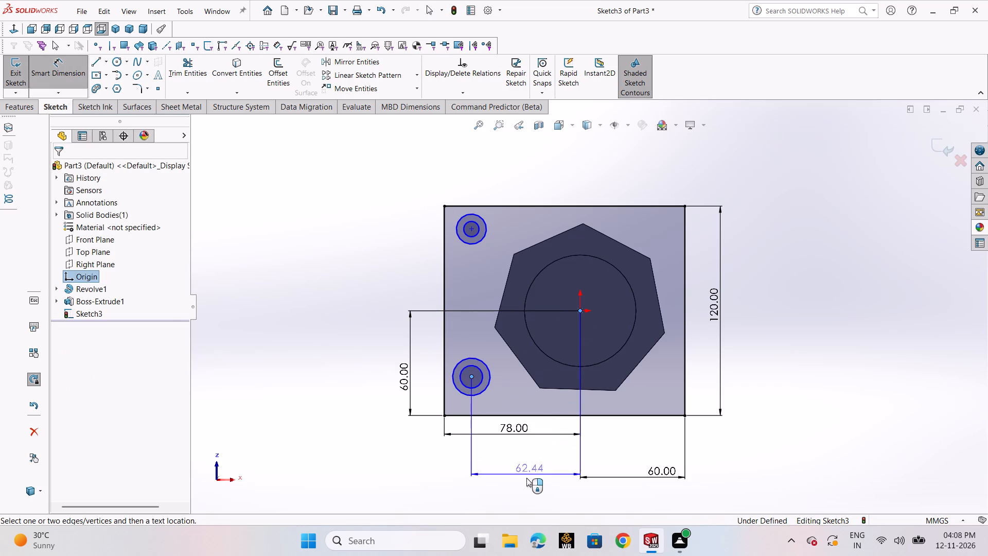
left_click(526, 478)
type("67")
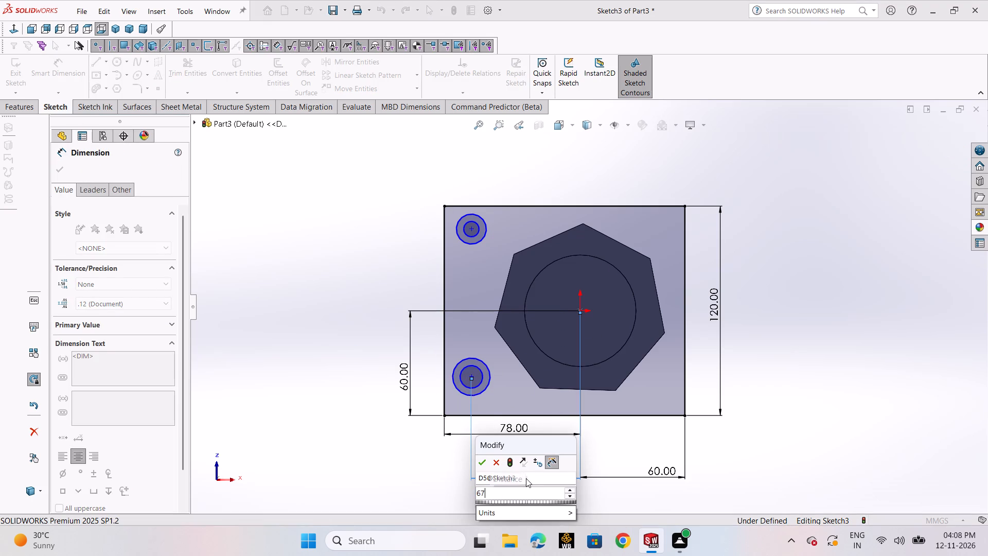
type(".55")
key("Return")
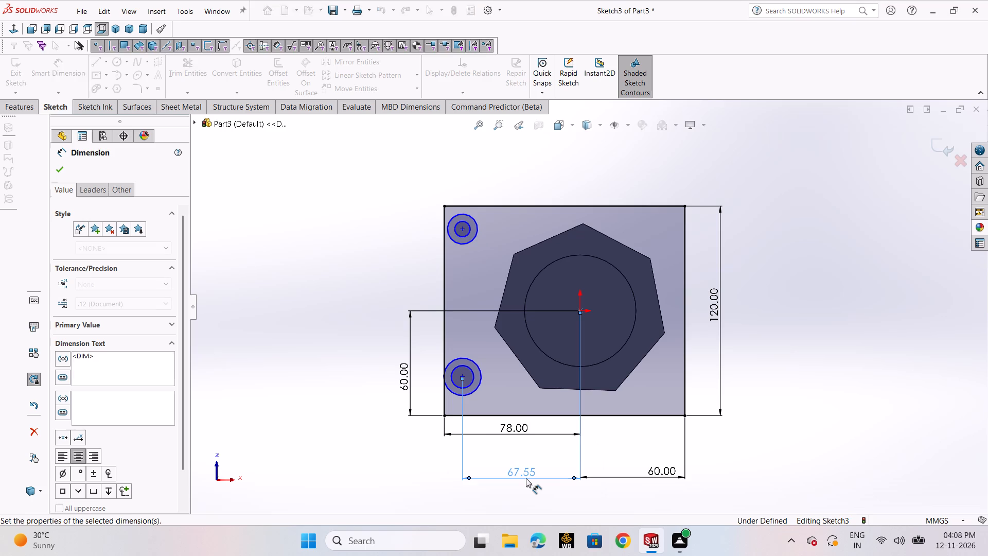
left_click(61, 171)
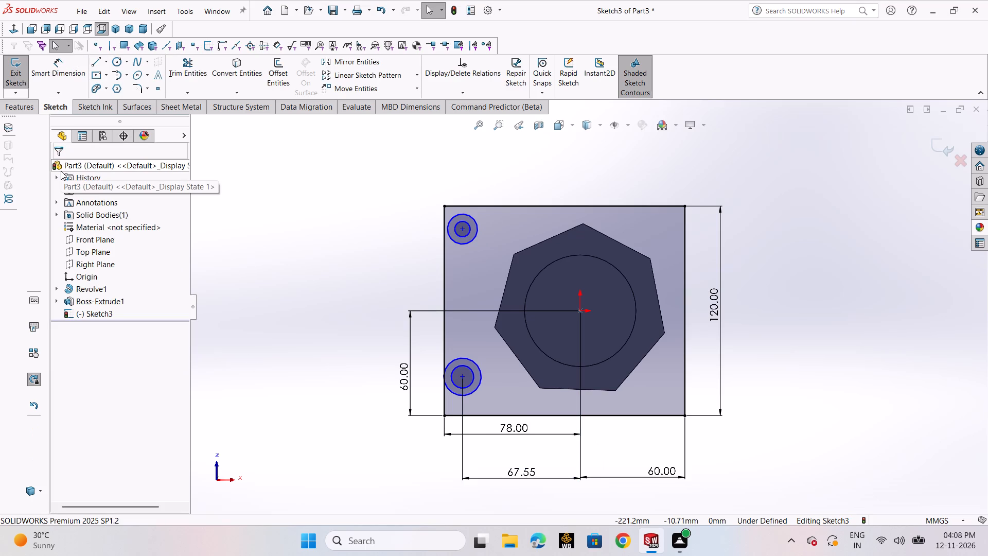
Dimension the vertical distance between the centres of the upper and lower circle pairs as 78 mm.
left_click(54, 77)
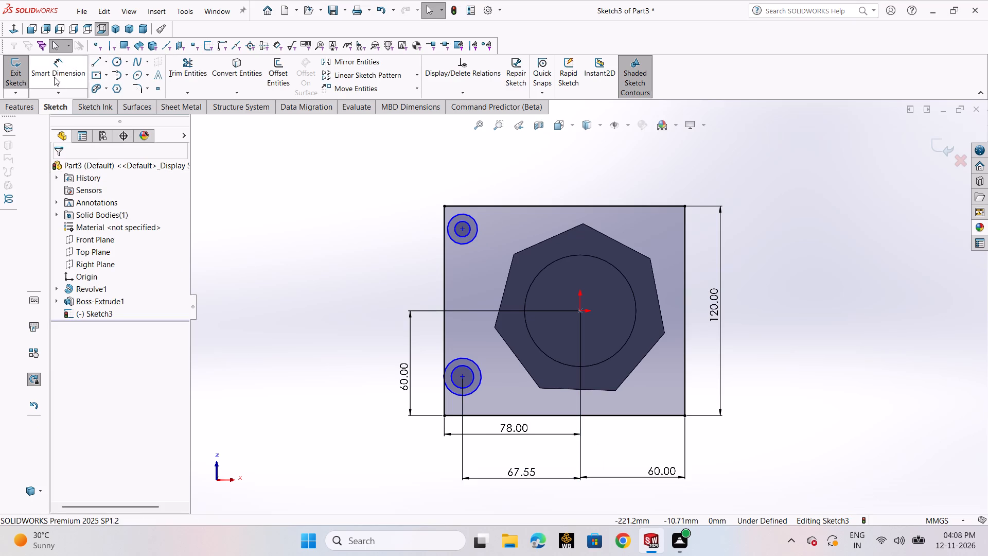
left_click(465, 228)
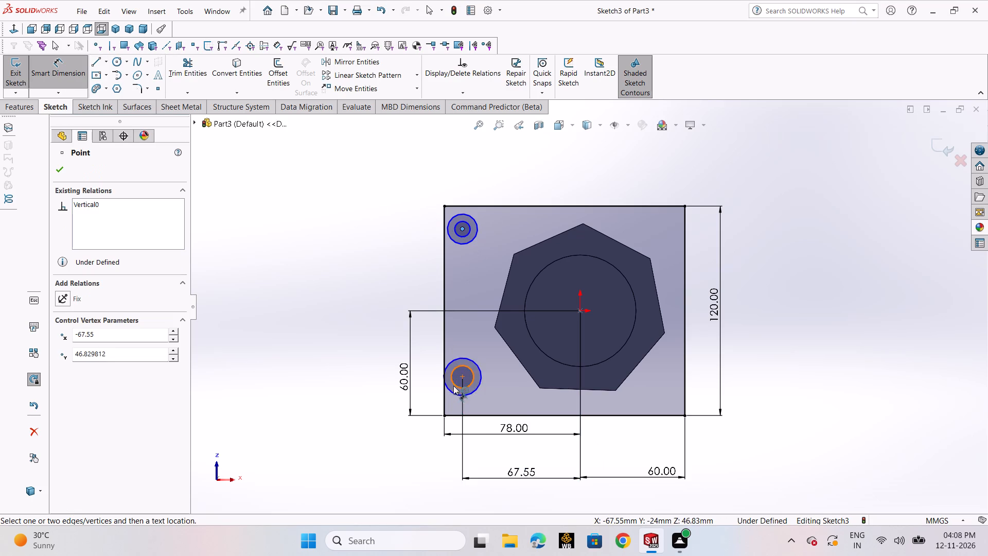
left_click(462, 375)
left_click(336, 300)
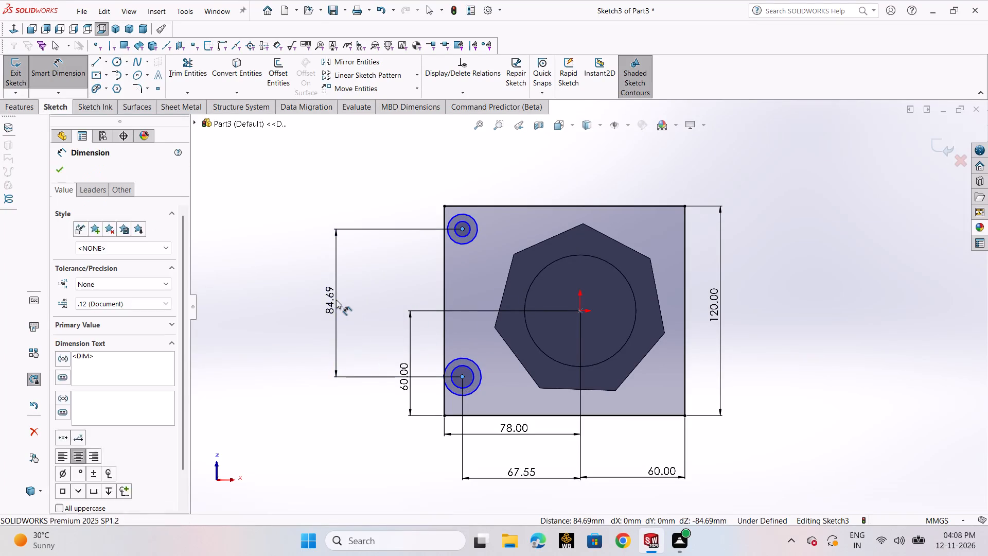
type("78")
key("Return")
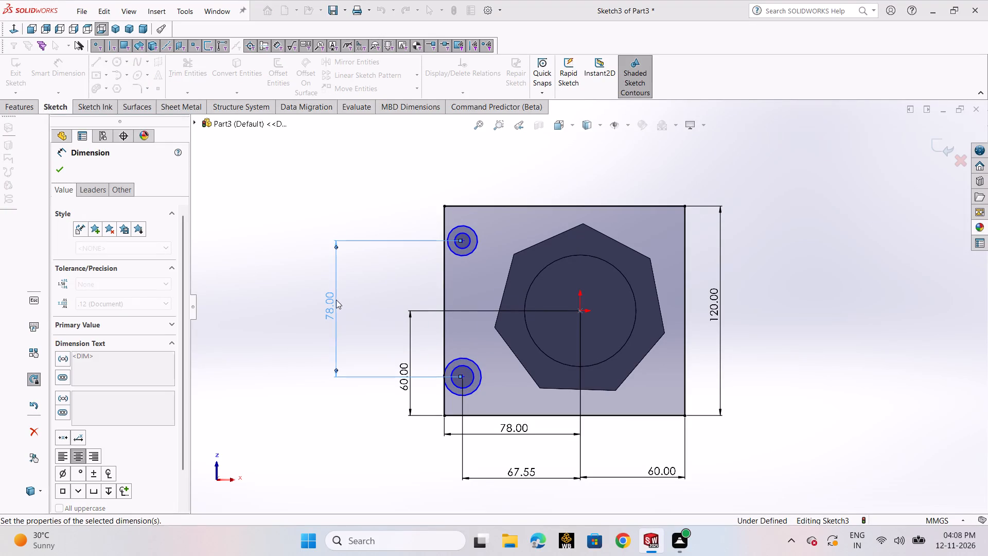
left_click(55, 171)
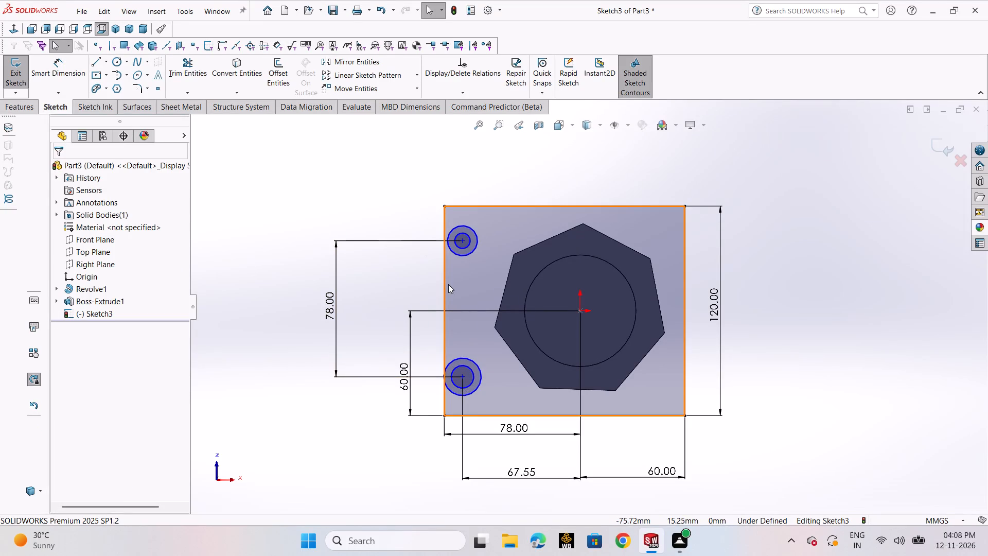
Delete the rectangle's left vertical line beside the two circle pairs.
left_click(443, 277)
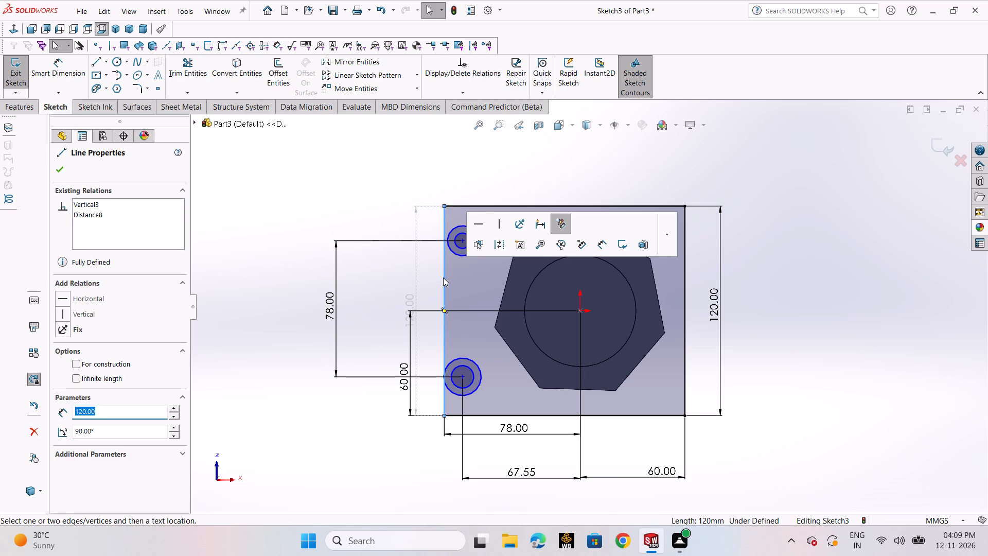
key("Delete")
left_click(439, 268)
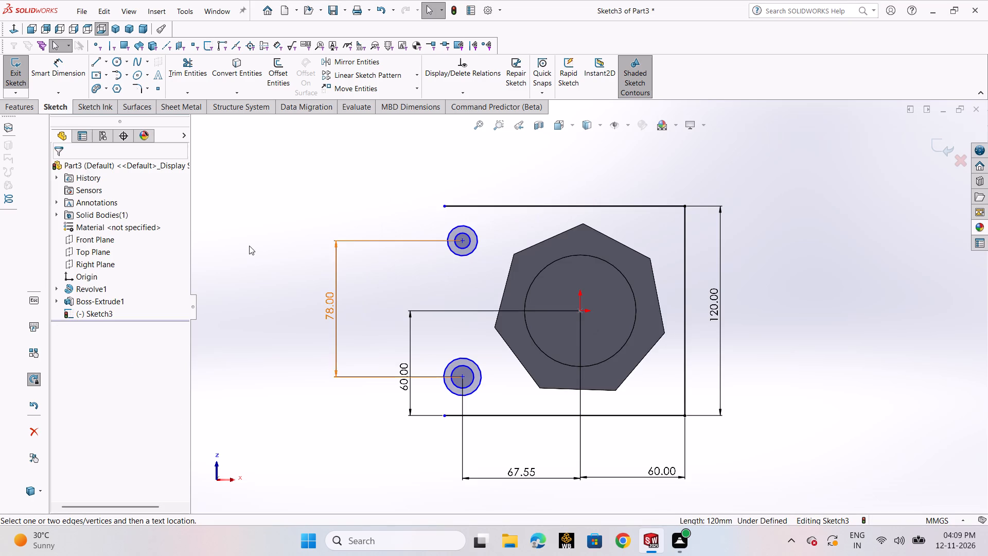
Close the rectangle's open left side with an outward-bulging 3 Point Arc between the free line ends, radius about 85 mm.
left_click(122, 76)
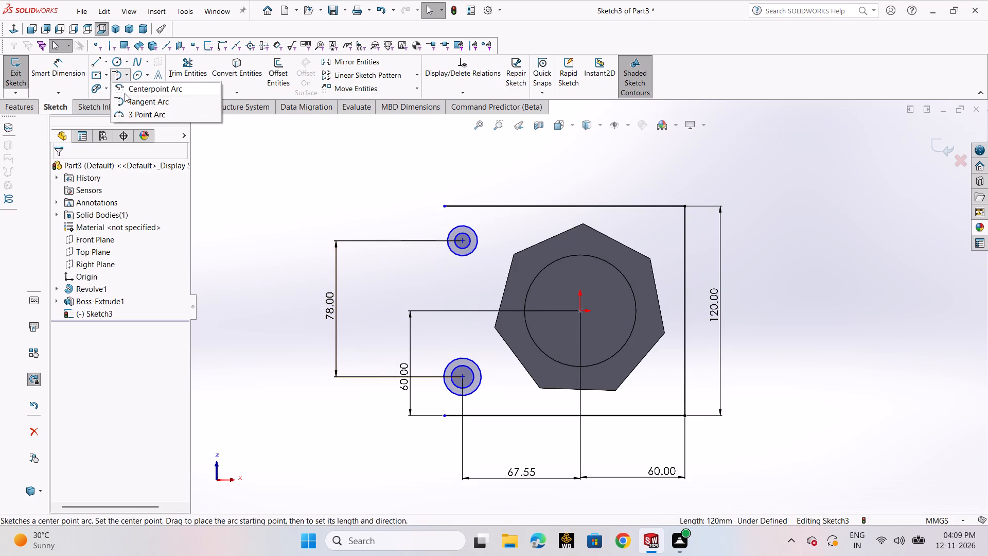
left_click(130, 109)
left_click(443, 418)
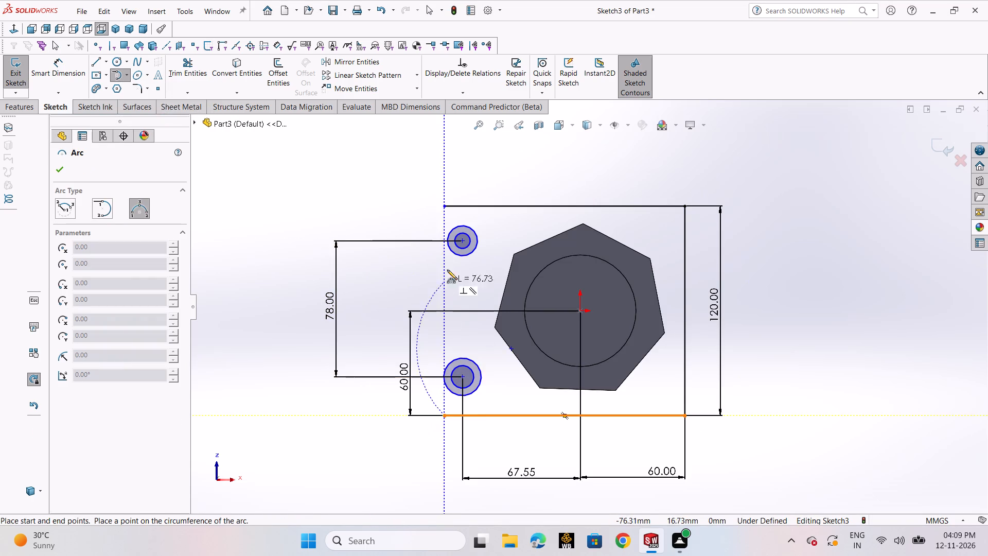
left_click(443, 208)
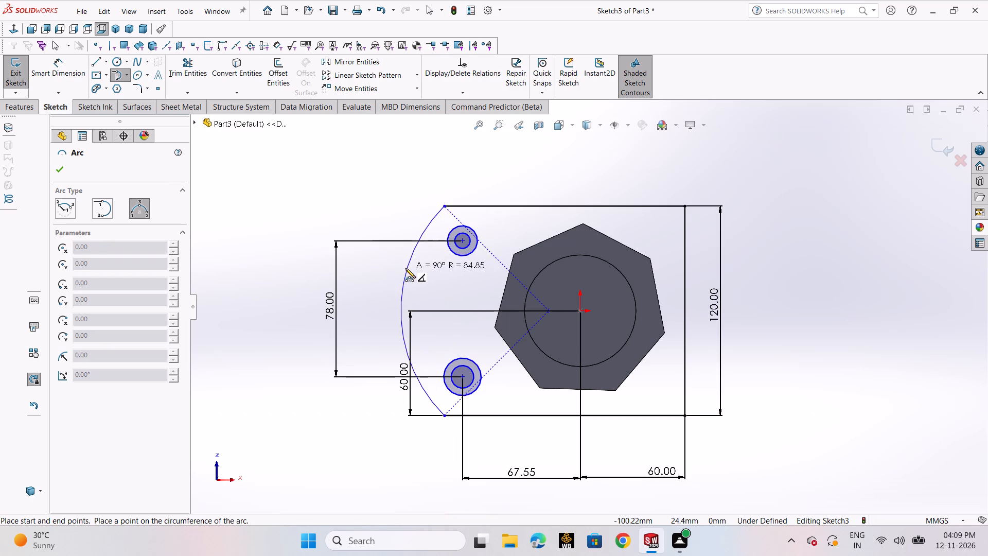
left_click(405, 268)
right_click(405, 268)
left_click(430, 277)
Dimension the left side arc's radius as 127.5 mm.
left_click(72, 72)
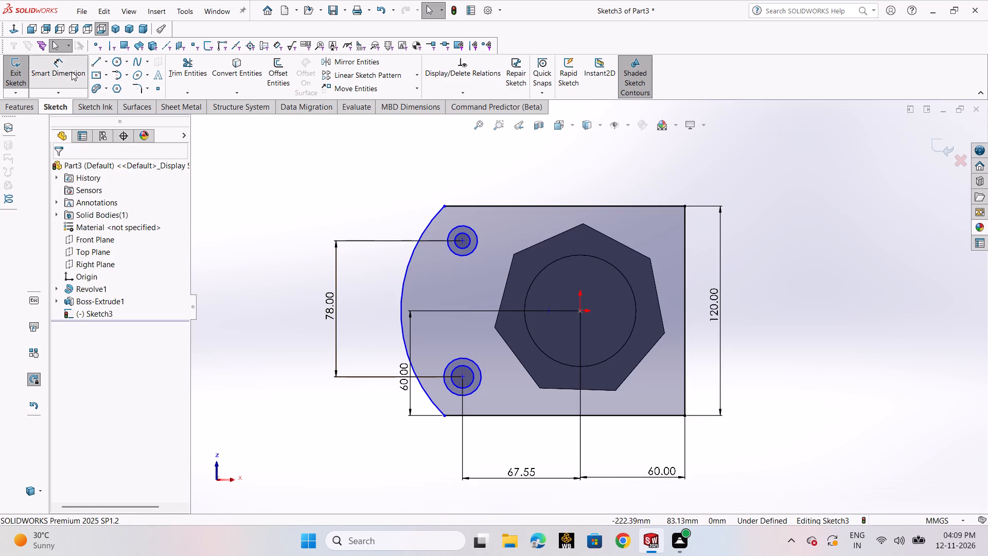
left_click(401, 284)
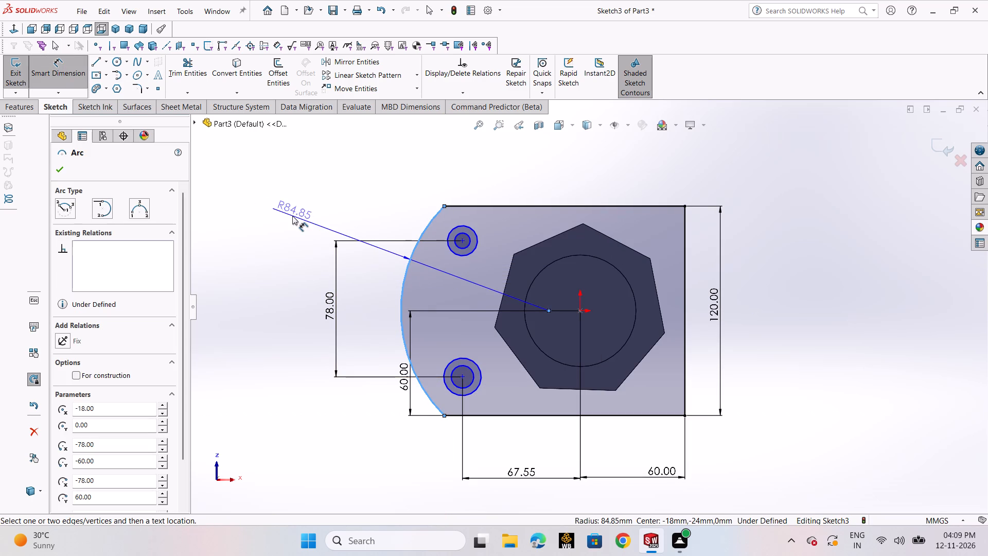
left_click(292, 216)
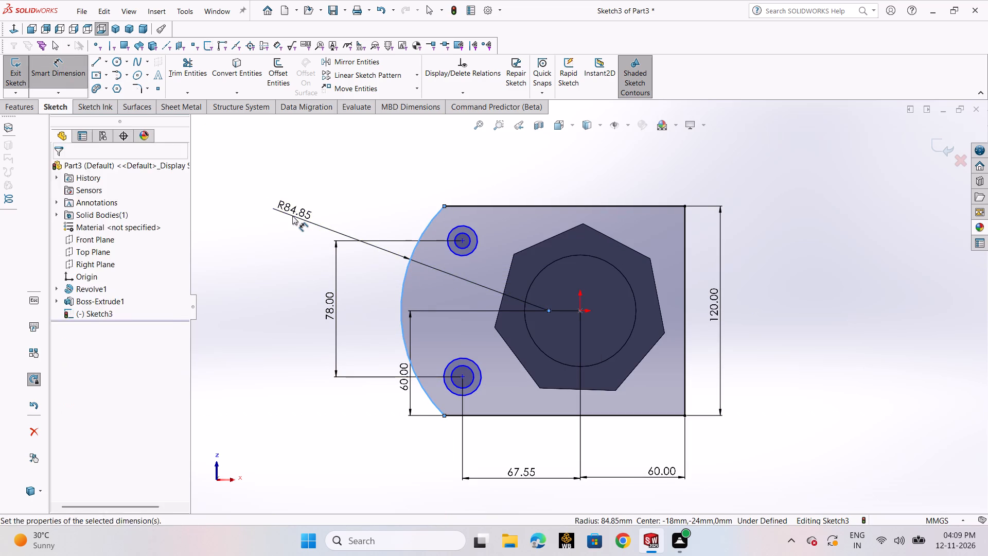
type("127.")
key("5")
key("Return")
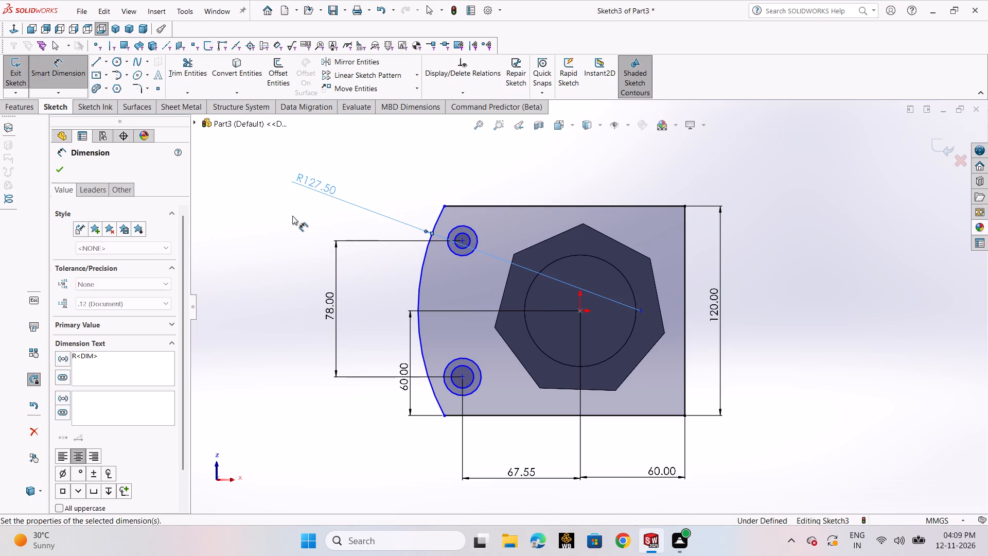
left_click(62, 170)
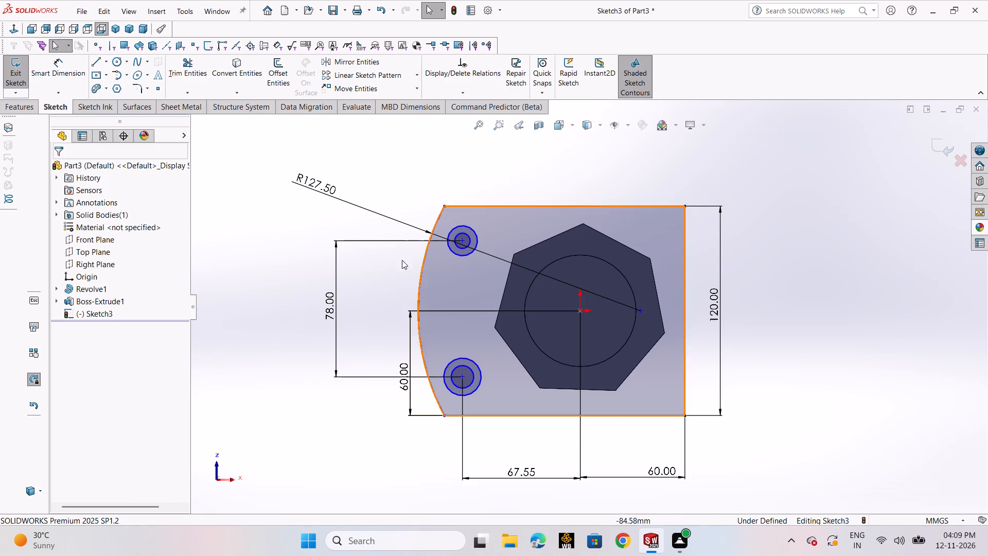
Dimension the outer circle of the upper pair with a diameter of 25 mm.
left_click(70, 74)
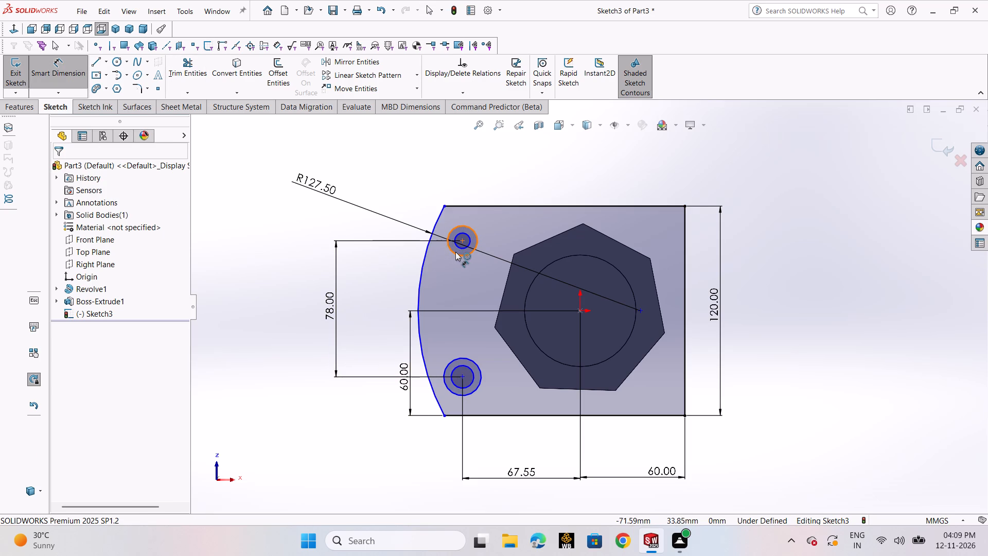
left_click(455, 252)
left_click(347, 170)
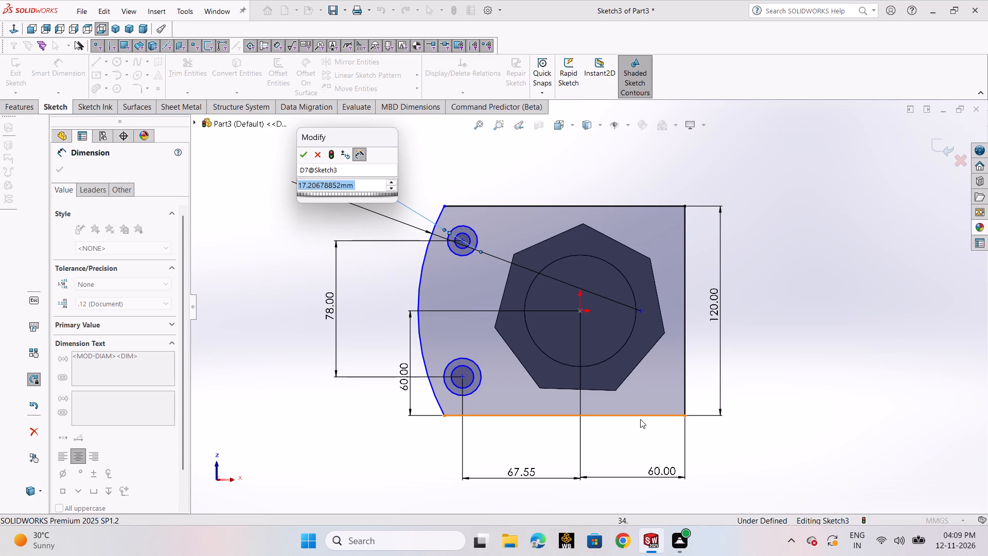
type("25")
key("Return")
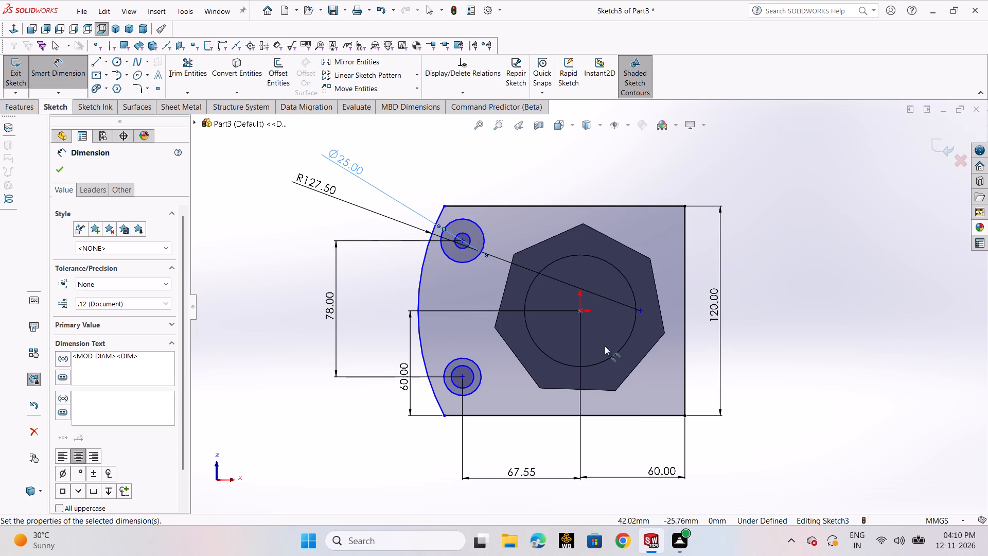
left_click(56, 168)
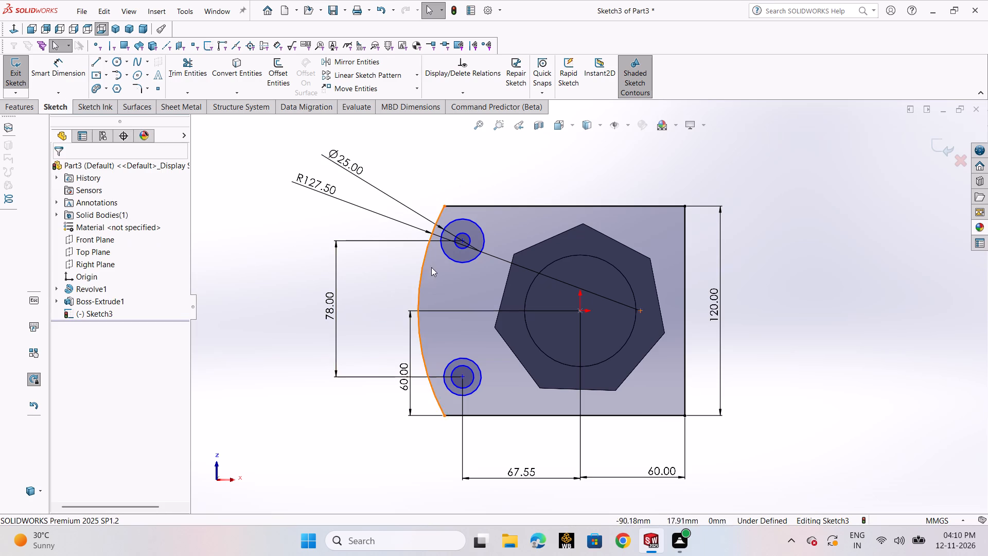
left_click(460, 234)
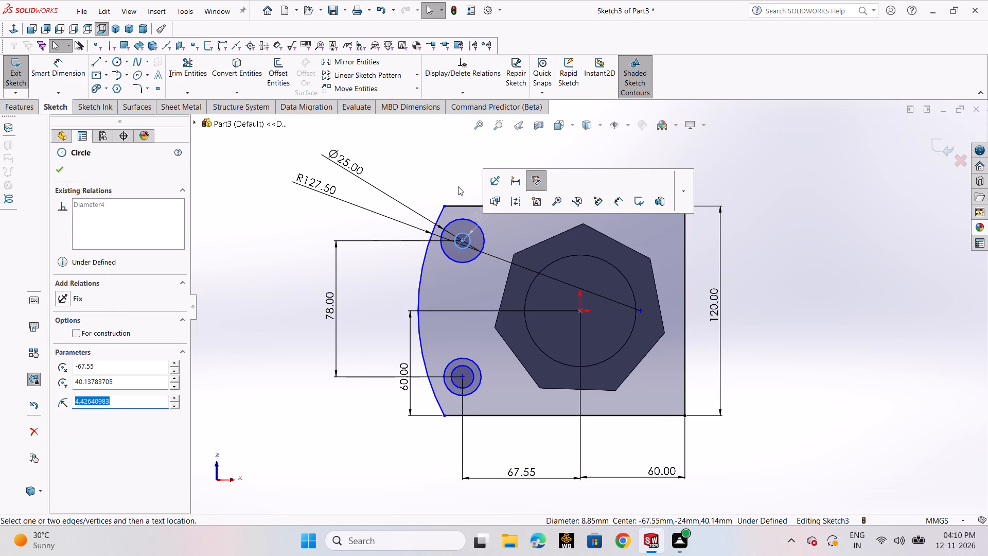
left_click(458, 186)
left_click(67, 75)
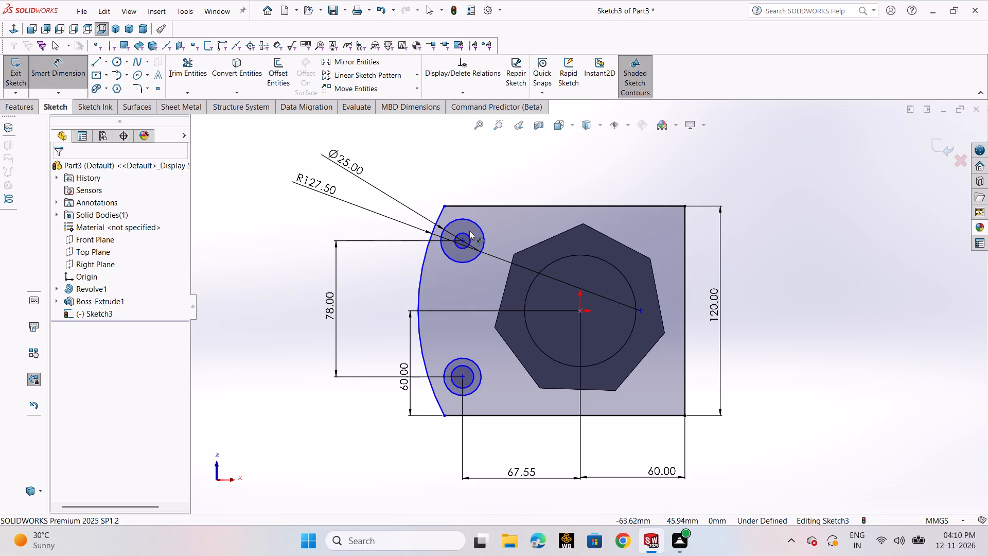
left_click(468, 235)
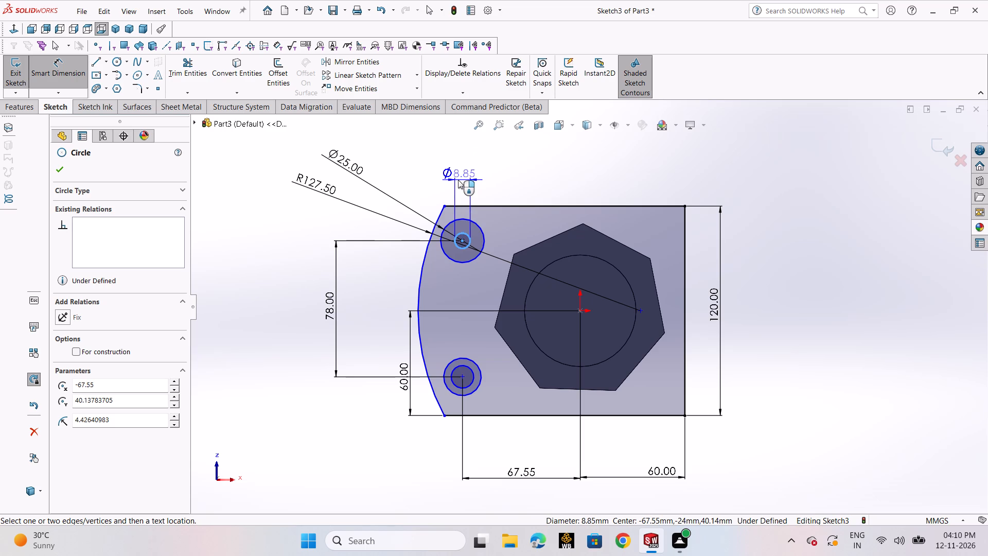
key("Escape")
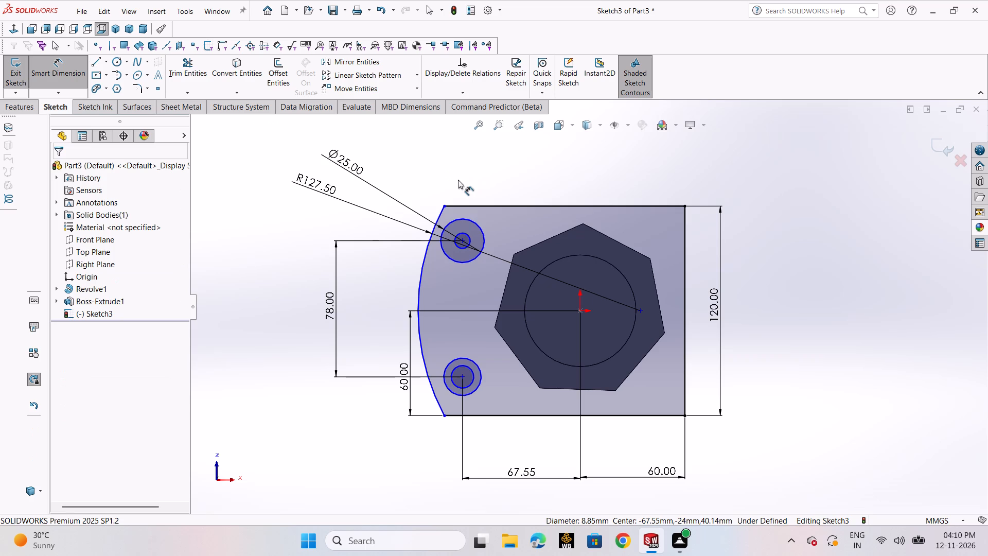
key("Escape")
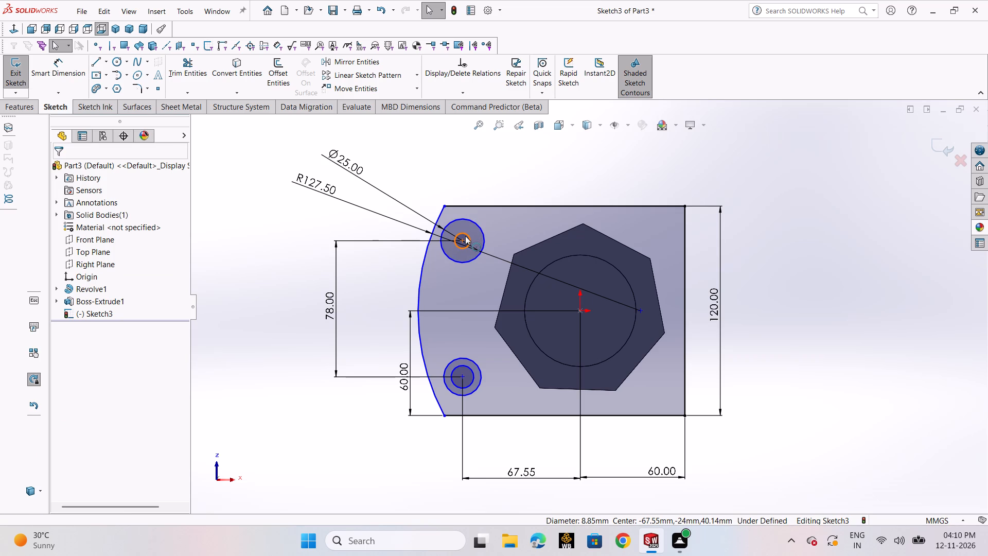
Delete the inner circle of both the upper and the lower concentric pair.
left_click(465, 236)
key("Delete")
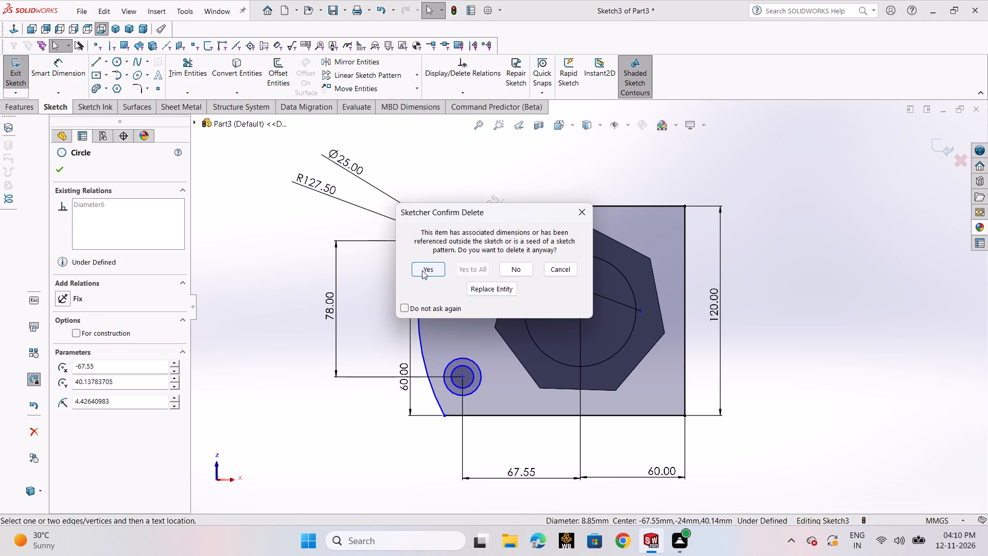
left_click(416, 271)
left_click(40, 60)
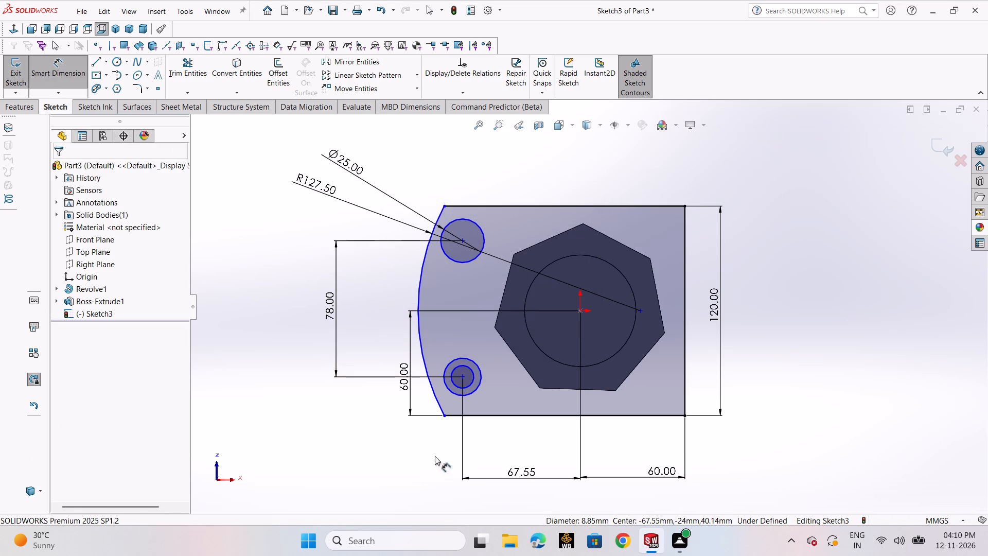
key("Escape")
left_click(470, 378)
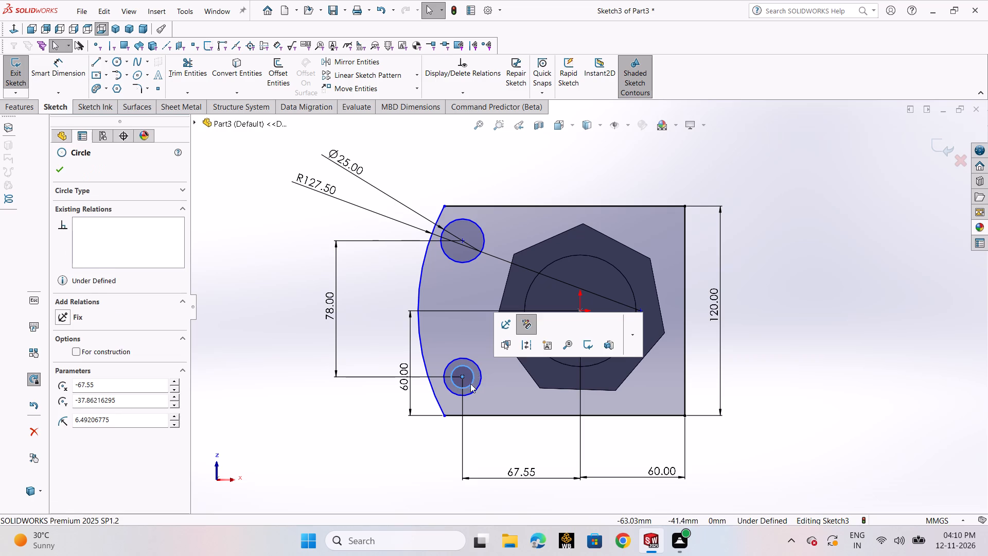
key("Delete")
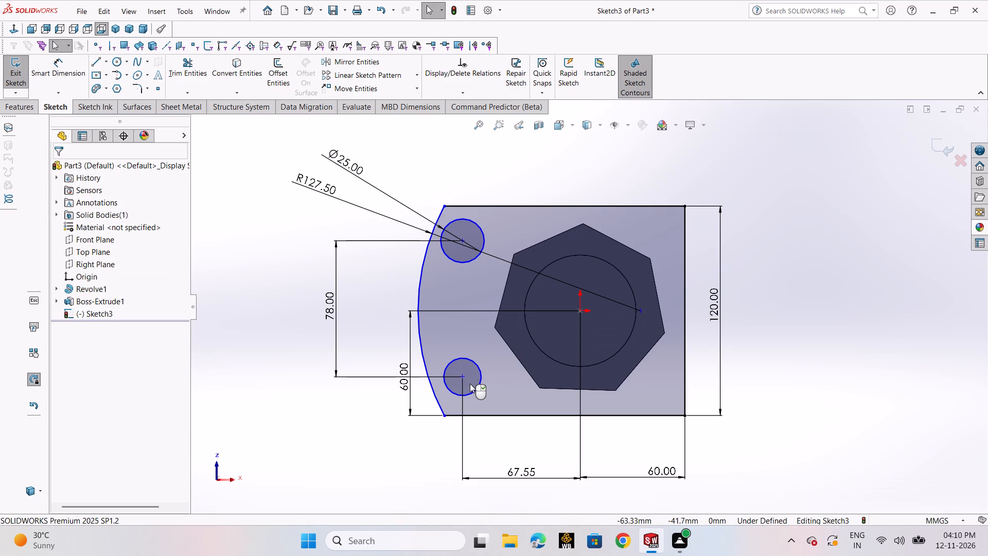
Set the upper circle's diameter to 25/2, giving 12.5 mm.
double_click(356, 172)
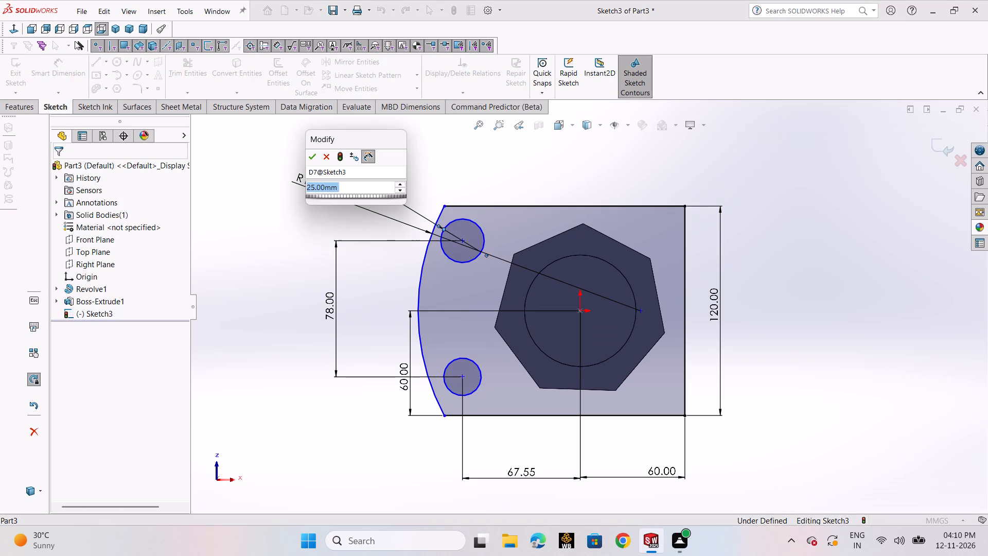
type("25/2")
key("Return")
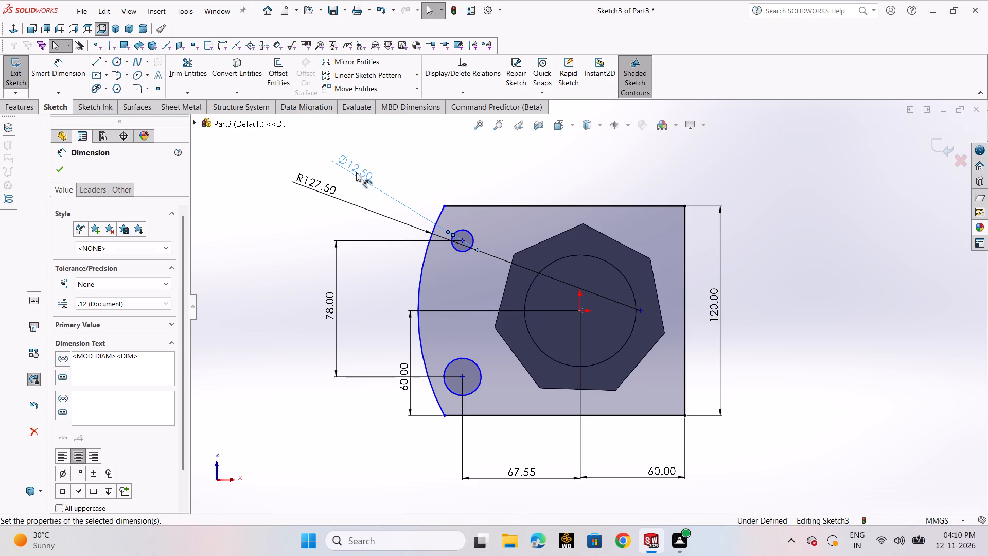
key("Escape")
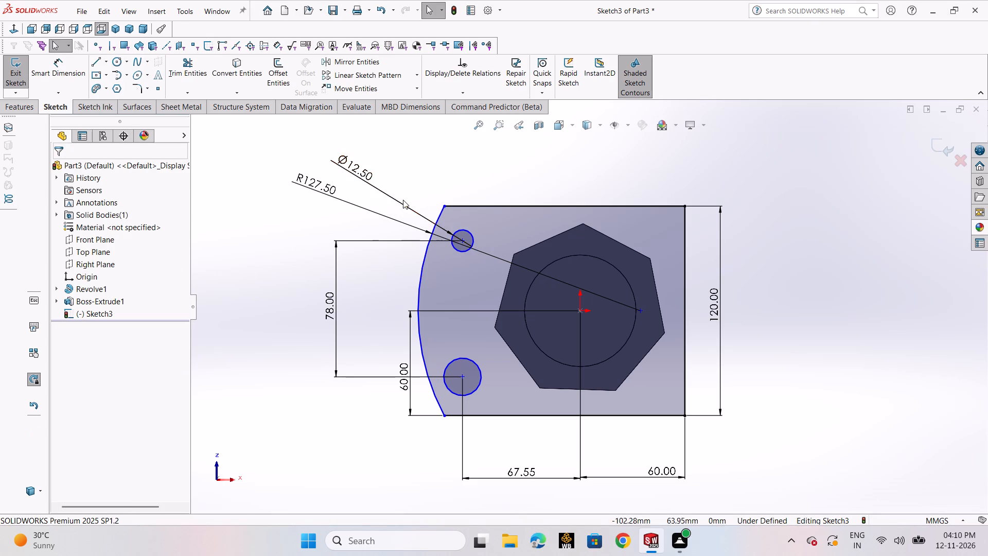
Delete the two remaining circles near the arc side together with their associated dimensions.
left_click(461, 251)
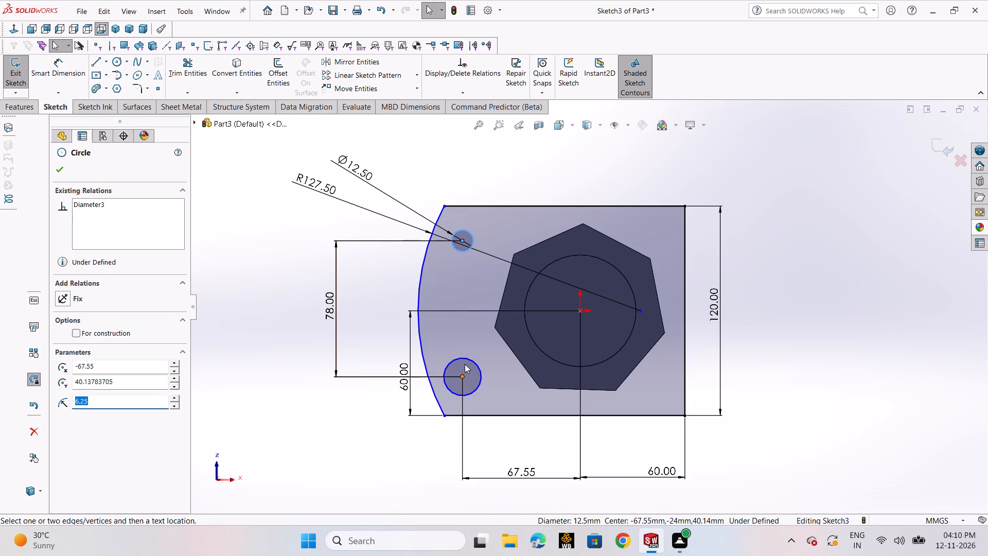
left_click(465, 360, "ctrl")
key("Delete")
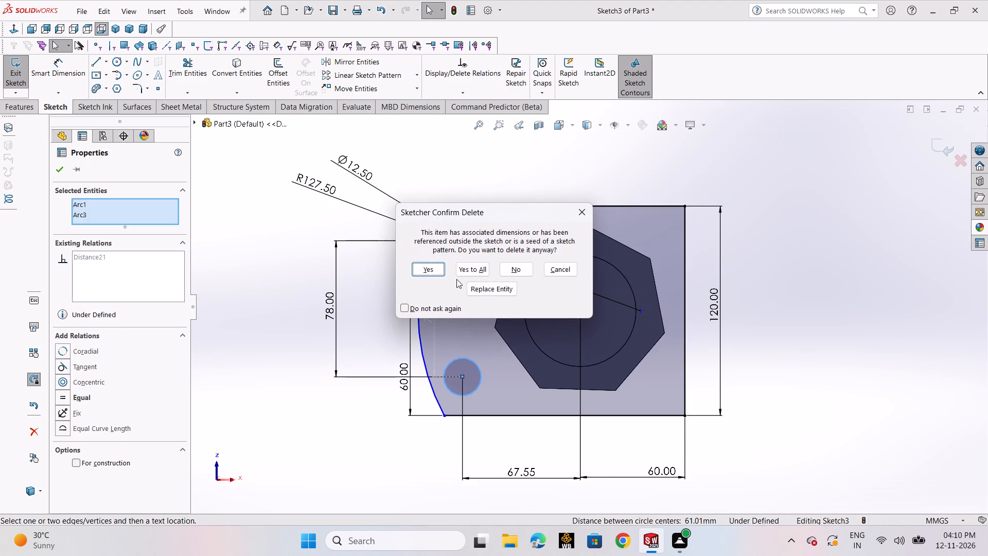
left_click(474, 270)
left_click(726, 178)
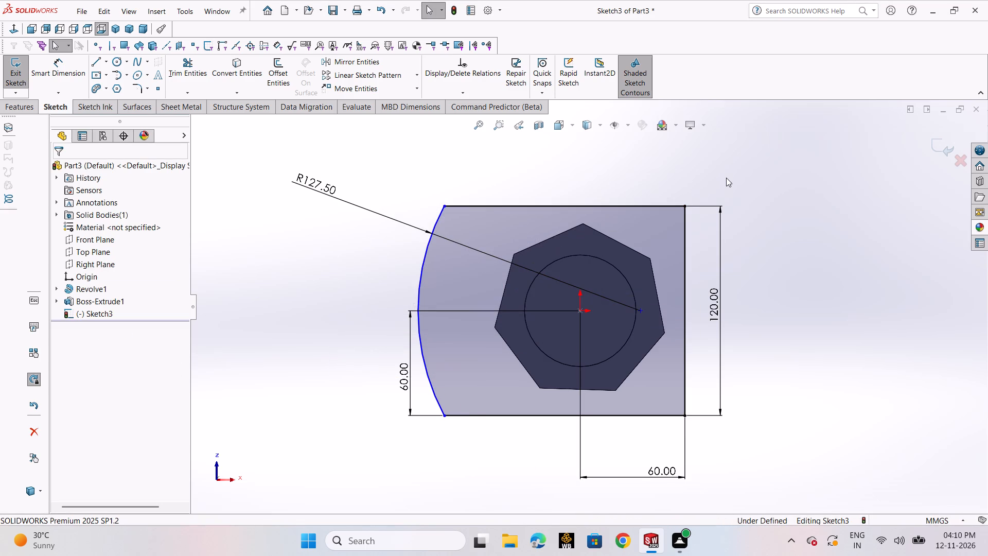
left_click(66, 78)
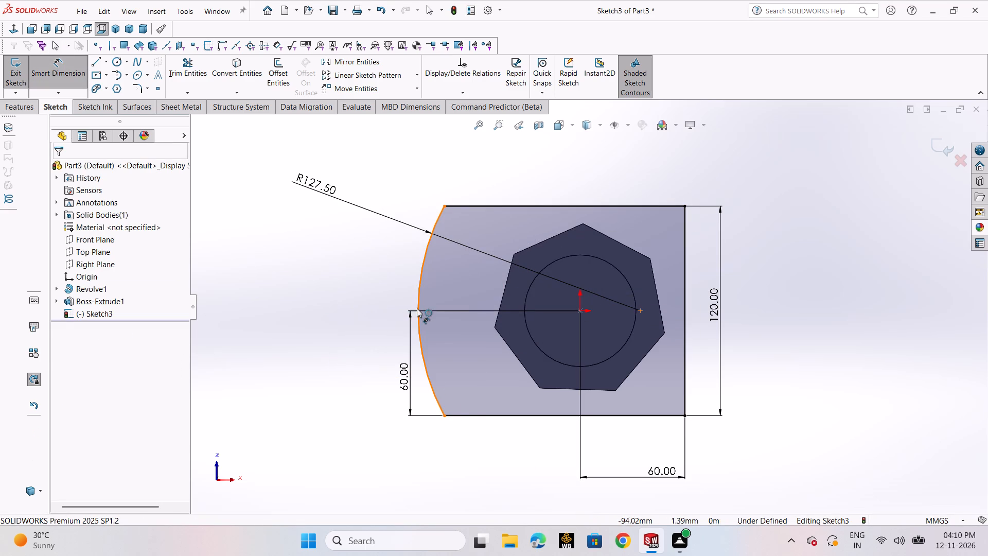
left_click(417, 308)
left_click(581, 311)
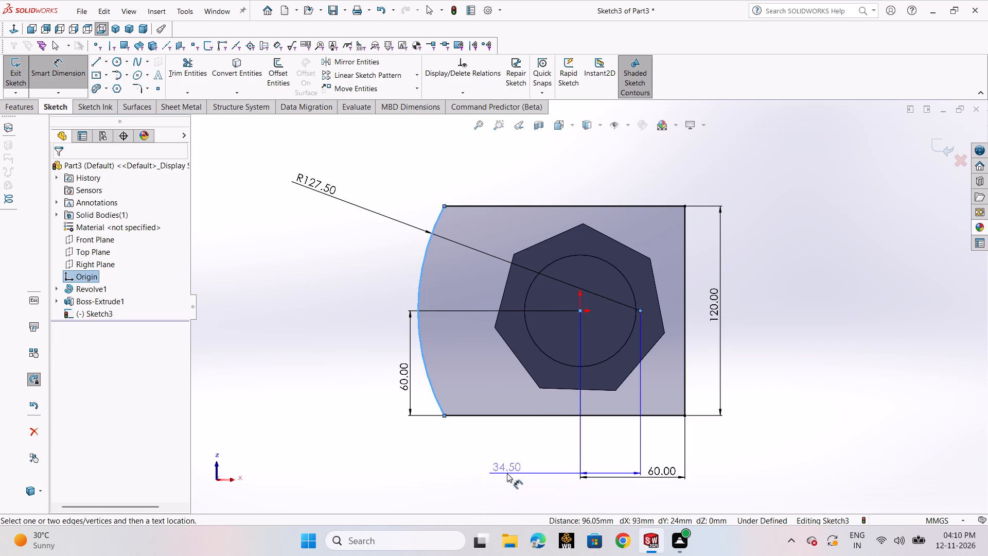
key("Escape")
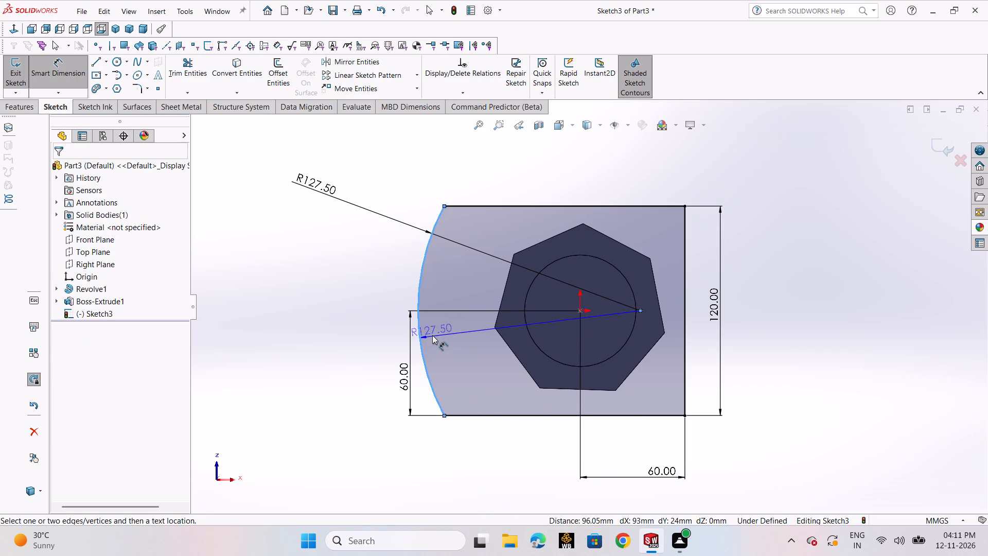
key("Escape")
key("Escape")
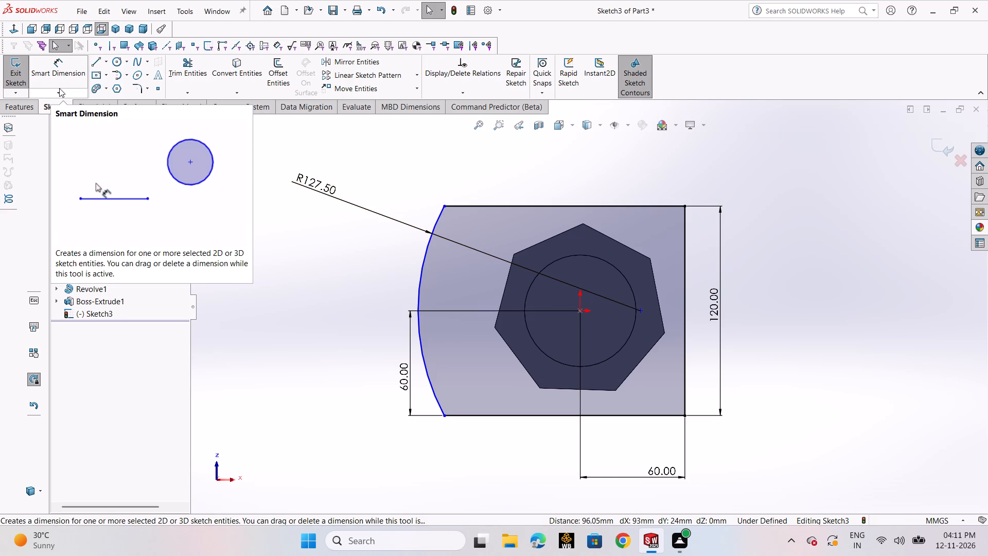
Dimension the horizontal distance from the arc's lower endpoint to the outline's straight vertical edge.
left_click(73, 79)
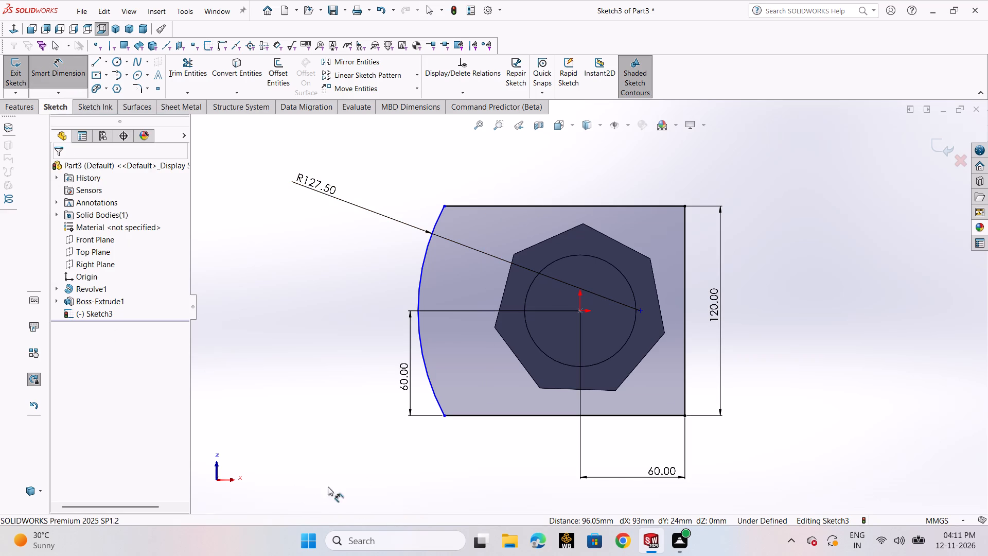
left_click(443, 418)
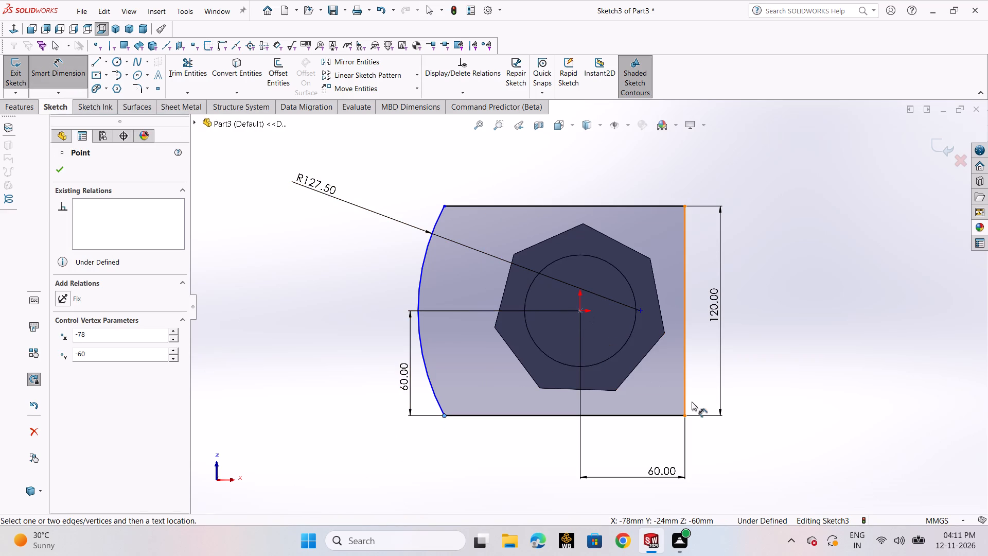
left_click(684, 390)
left_click(564, 501)
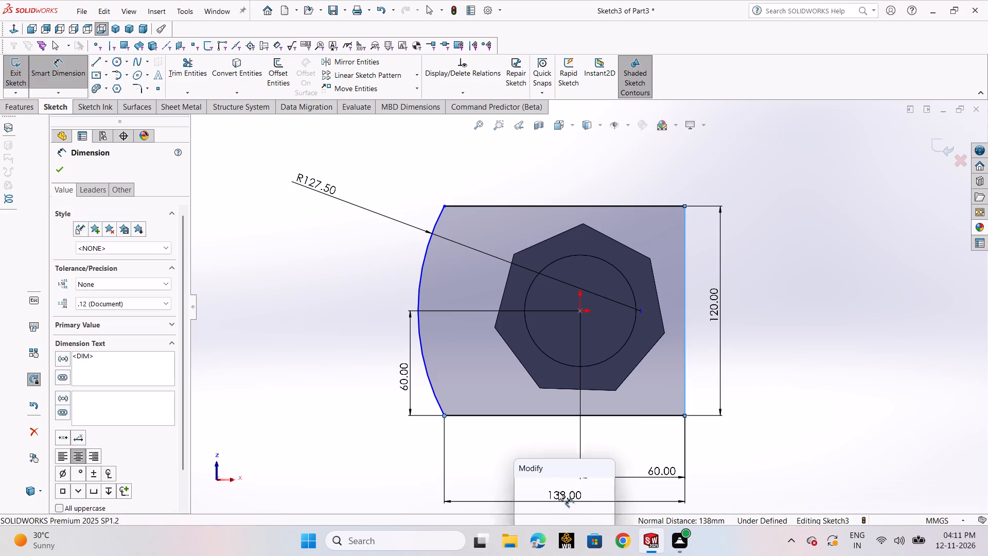
left_click(525, 484)
left_click(745, 415)
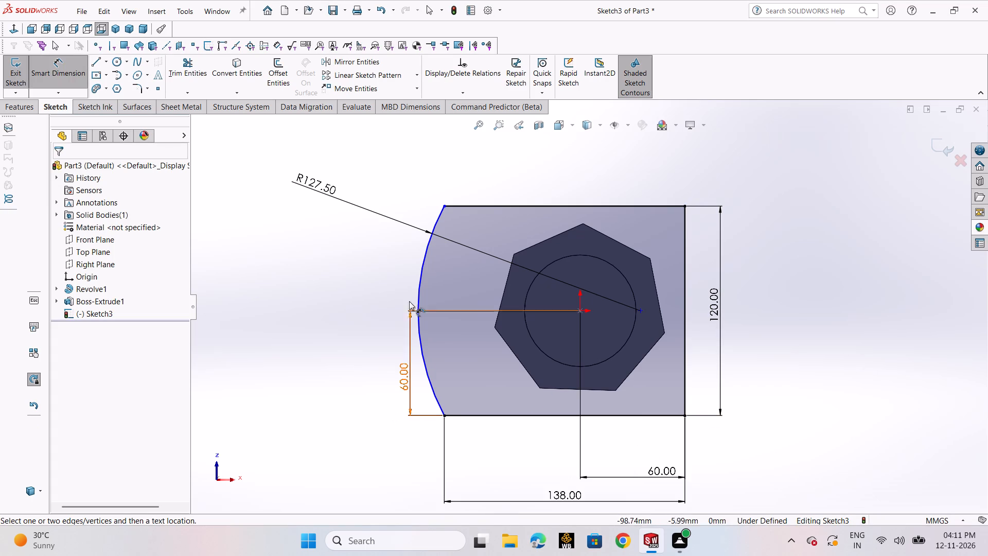
Dimension the length of the outline's upper horizontal edge.
left_click(509, 205)
left_click(516, 188)
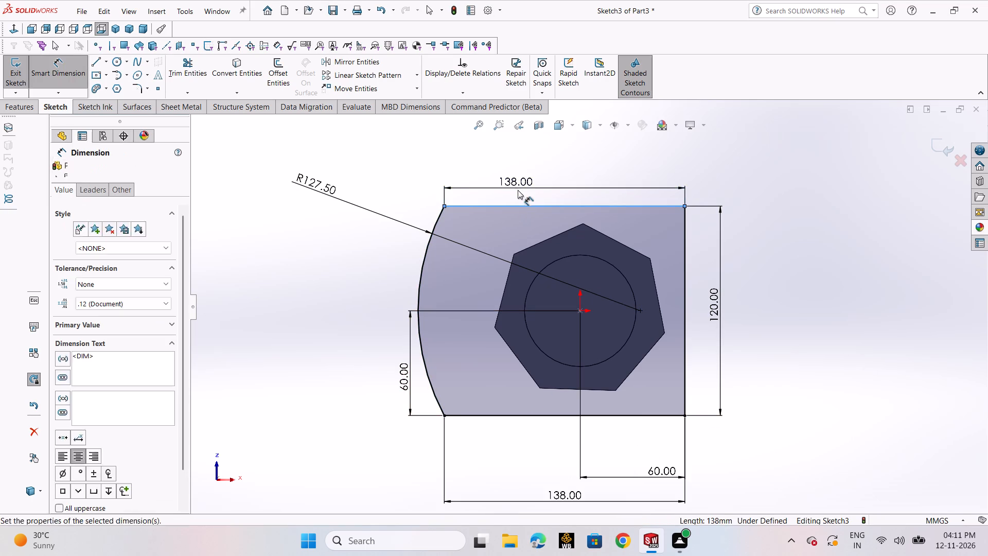
left_click(473, 174)
left_click(758, 302)
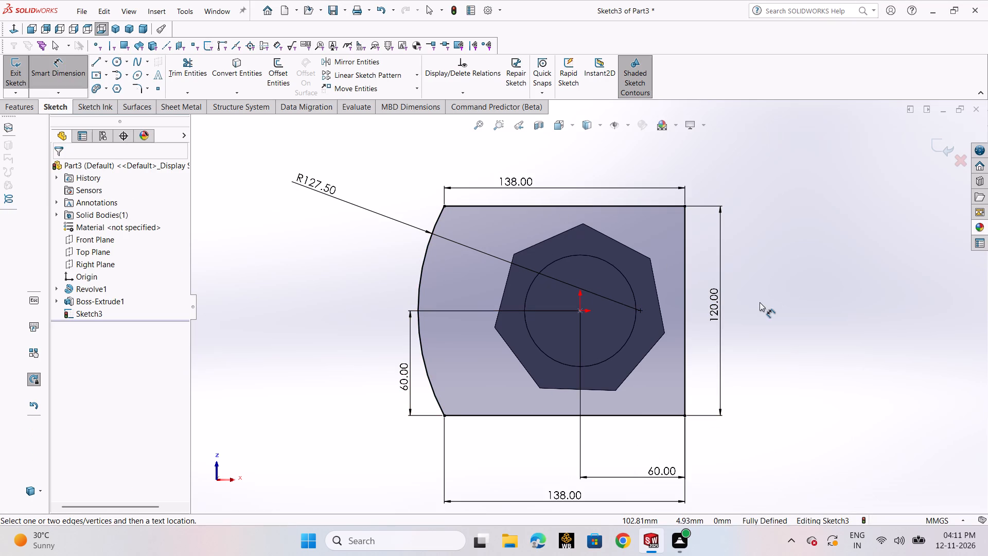
Finish the outline sketch and extrude it as a 24 mm blind boss merged with the body.
left_click(940, 148)
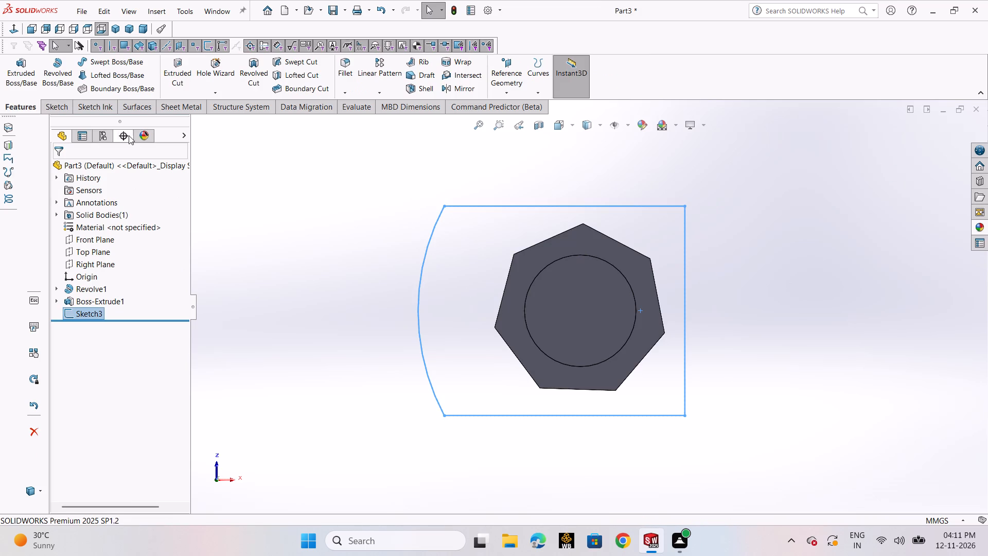
left_click(25, 75)
middle_click_drag(774, 344, 732, 377)
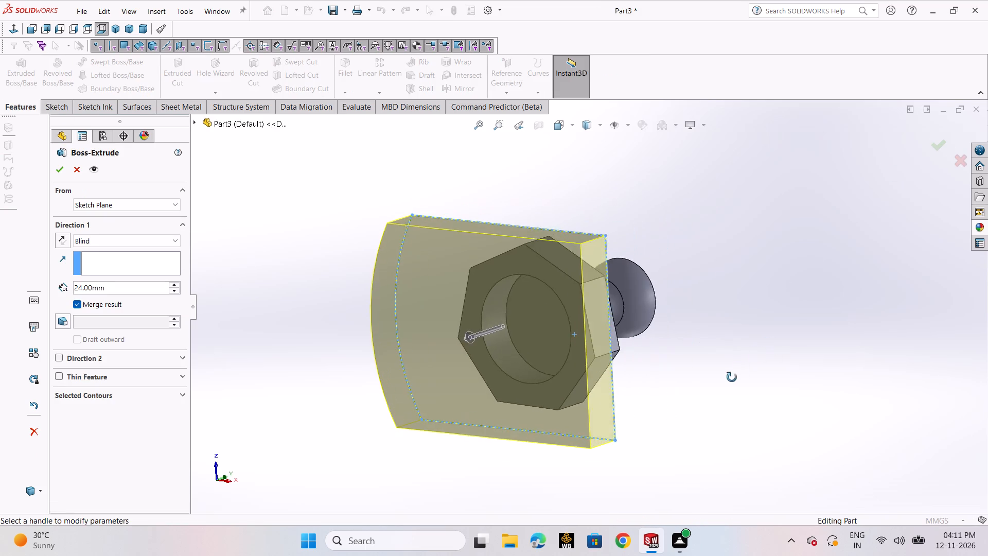
middle_click_drag(732, 377, 726, 385)
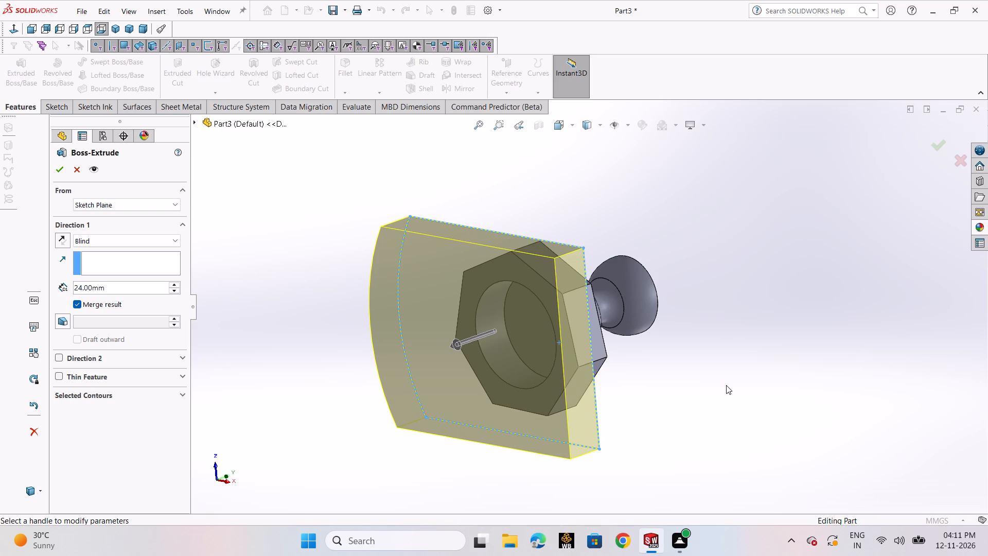
type("24")
left_click(64, 170)
left_click(710, 318)
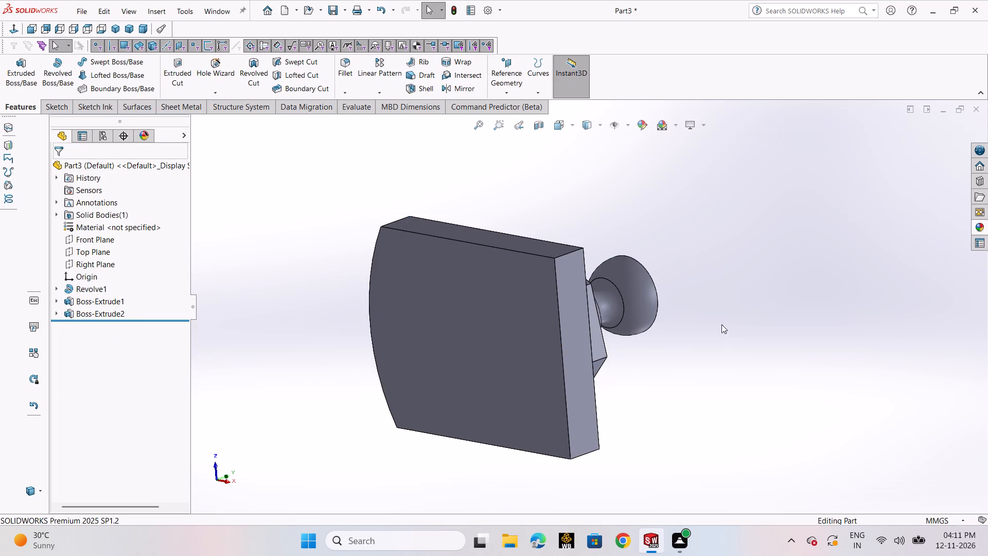
Start a sketch on the new plate's face that surrounds the seven-sided base.
scroll(734, 319, "up", 1)
middle_click_drag(736, 317, 603, 492)
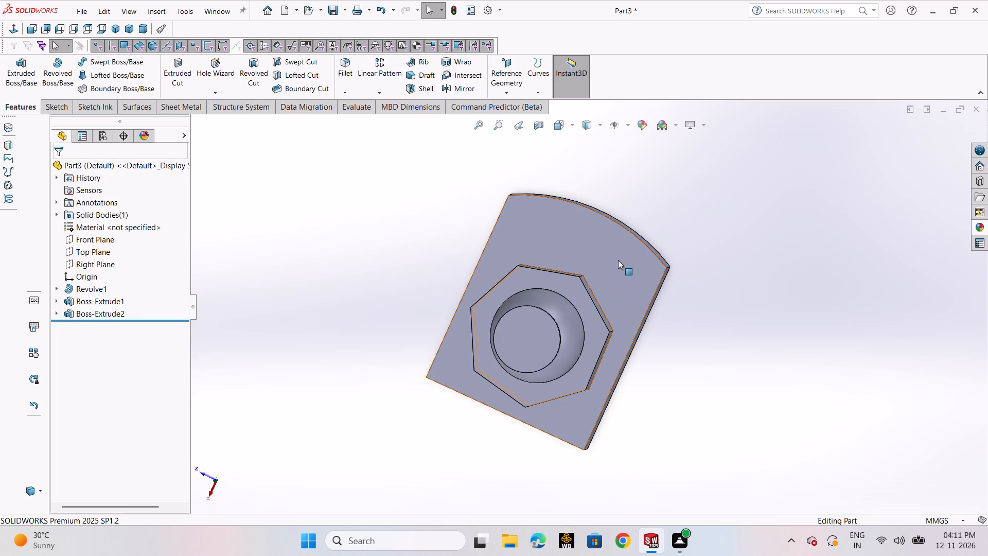
left_click(618, 260)
left_click(670, 228)
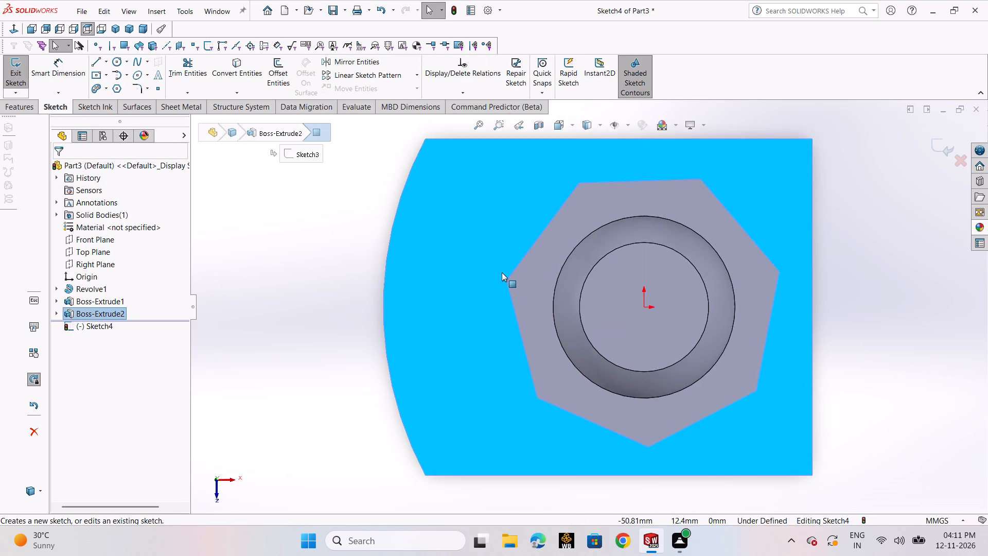
scroll(502, 272, "up", 2)
left_click(420, 262)
Sketch two circles near the plate's arc side, the upper with a radius of about 12.8 mm and the lower about 12.3 mm.
left_click(120, 60)
left_click(131, 76)
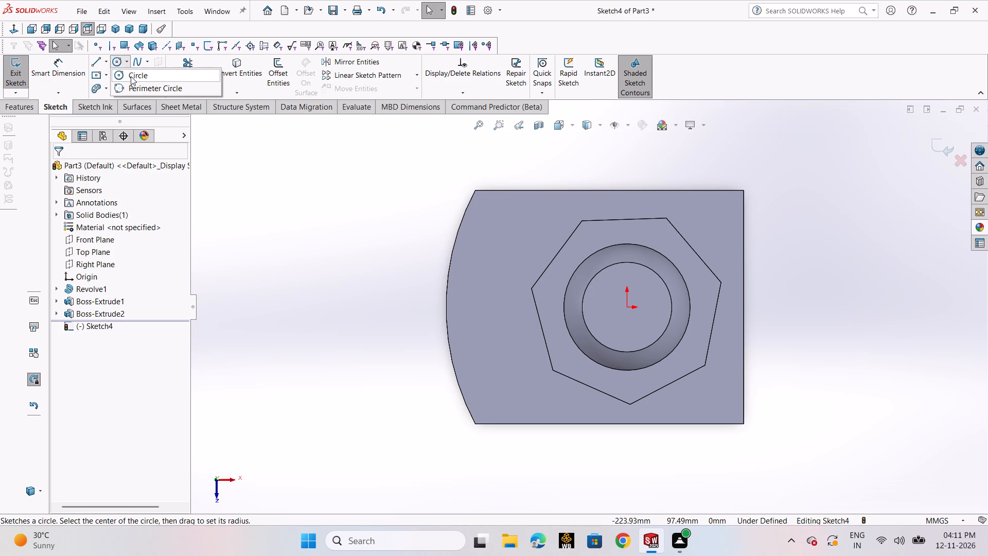
left_click(498, 227)
left_click(507, 250)
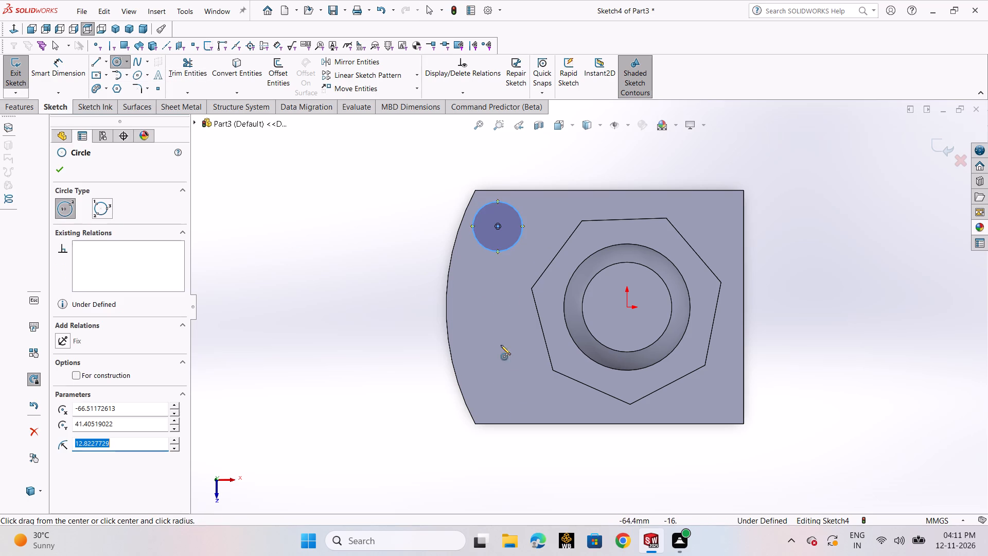
left_click(496, 383)
left_click(508, 405)
right_click(508, 405)
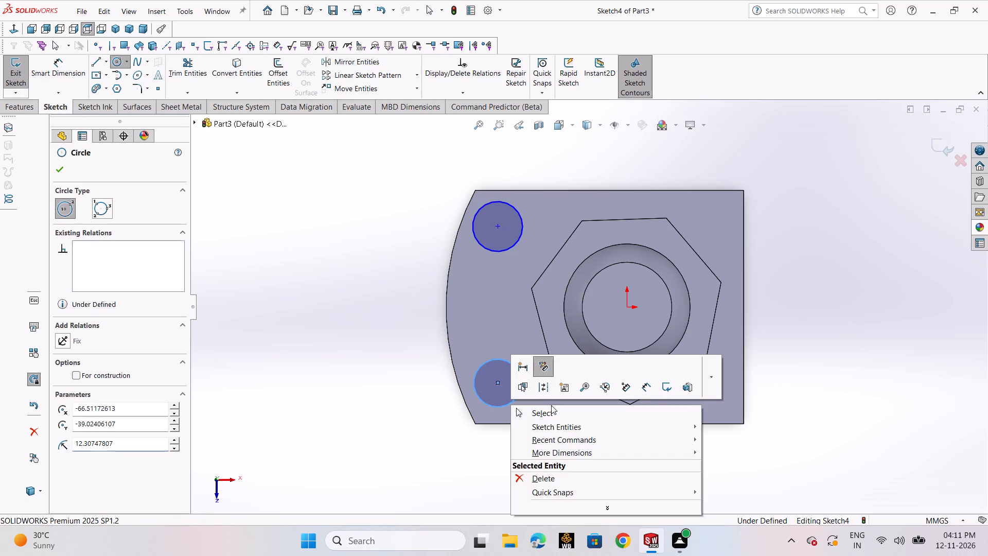
left_click(558, 413)
Dimension the upper and the lower circle with a diameter of 25 mm each.
left_click(46, 66)
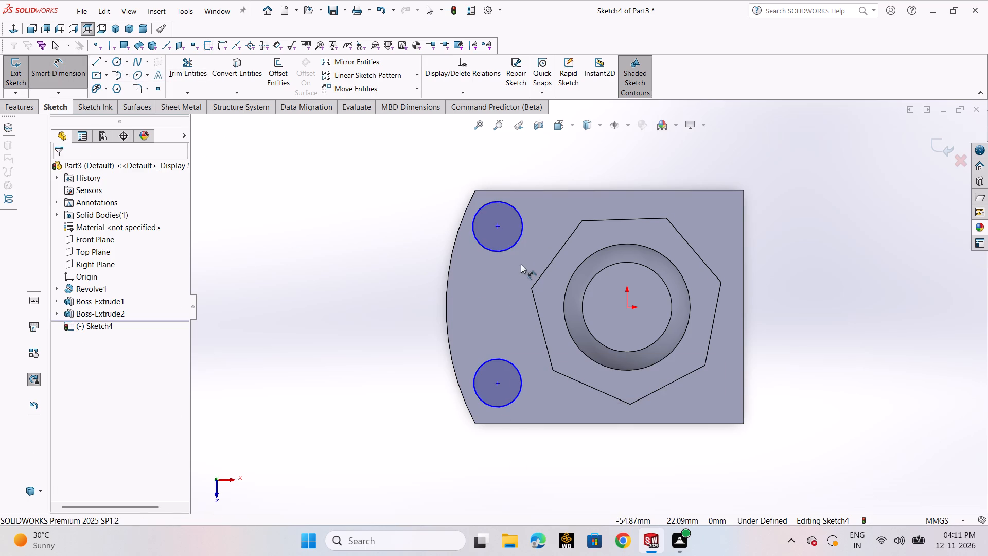
left_click(504, 252)
left_click(384, 251)
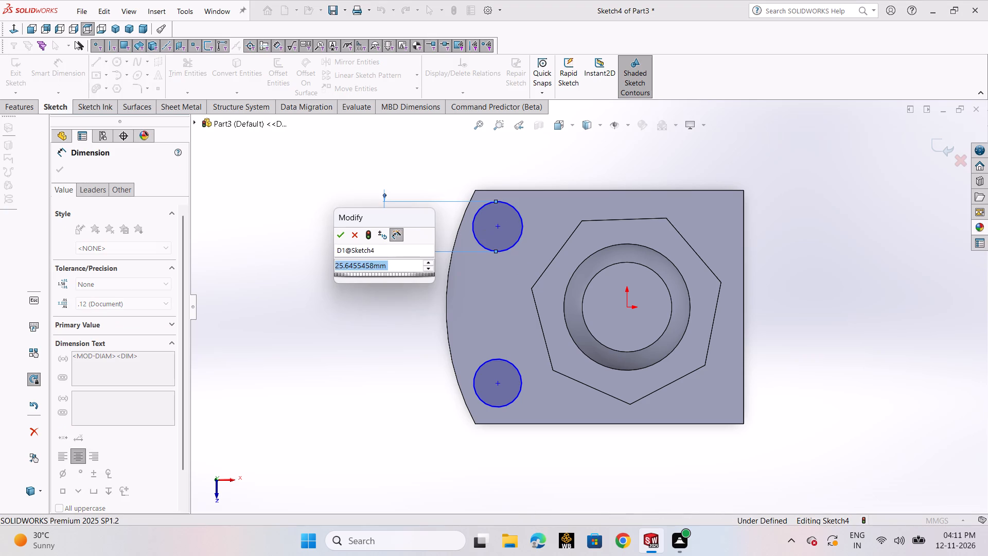
key("2")
key("4")
key("BackSpace")
key("5")
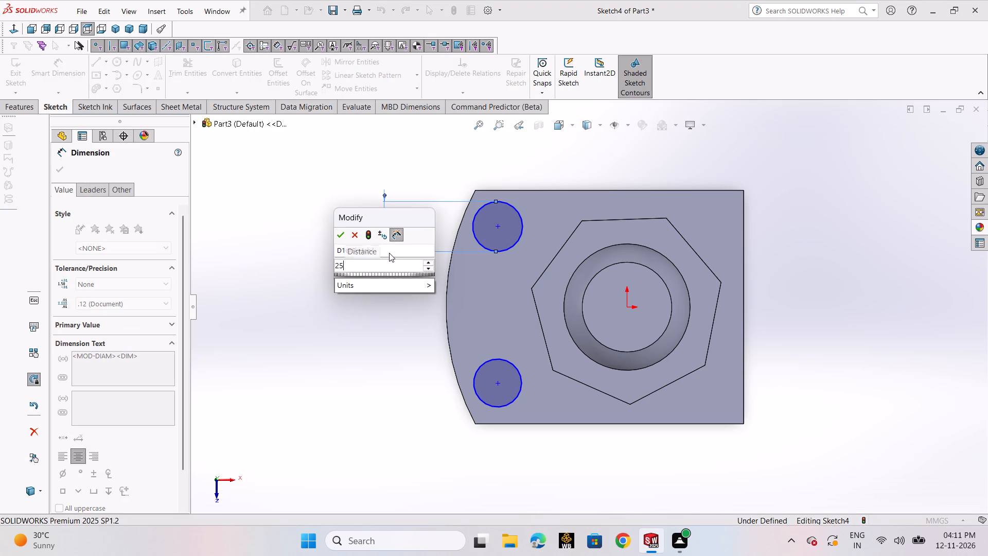
key("Return")
left_click(490, 403)
left_click(394, 428)
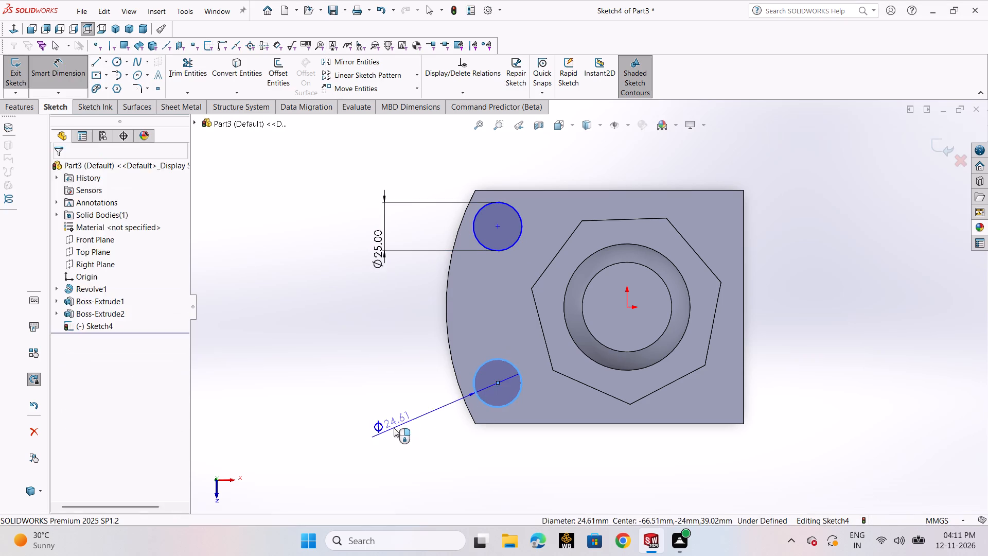
type("25")
key("Return")
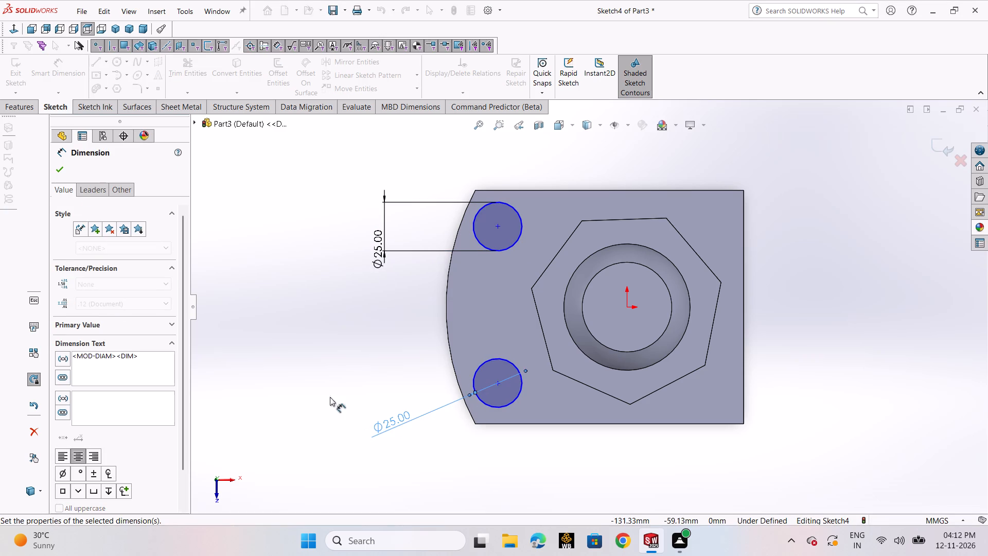
left_click(61, 171)
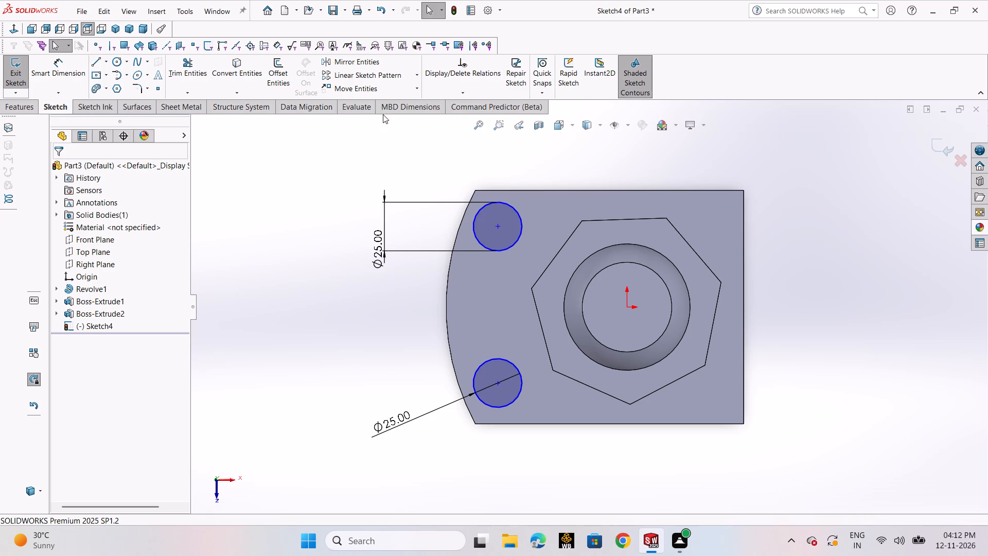
Add a vertical relation between the centres of the two circles.
left_click(453, 93)
left_click(461, 120)
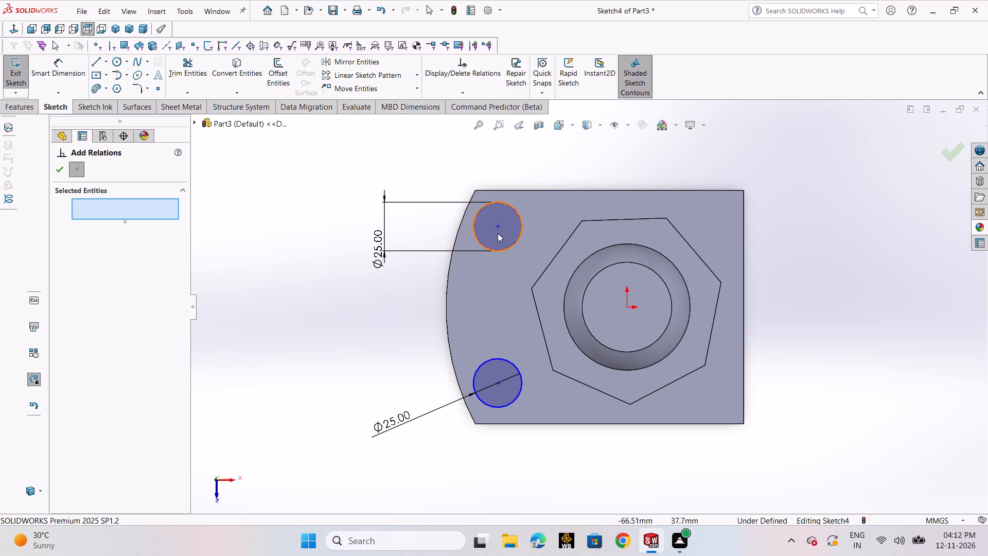
left_click(498, 229)
left_click(500, 384)
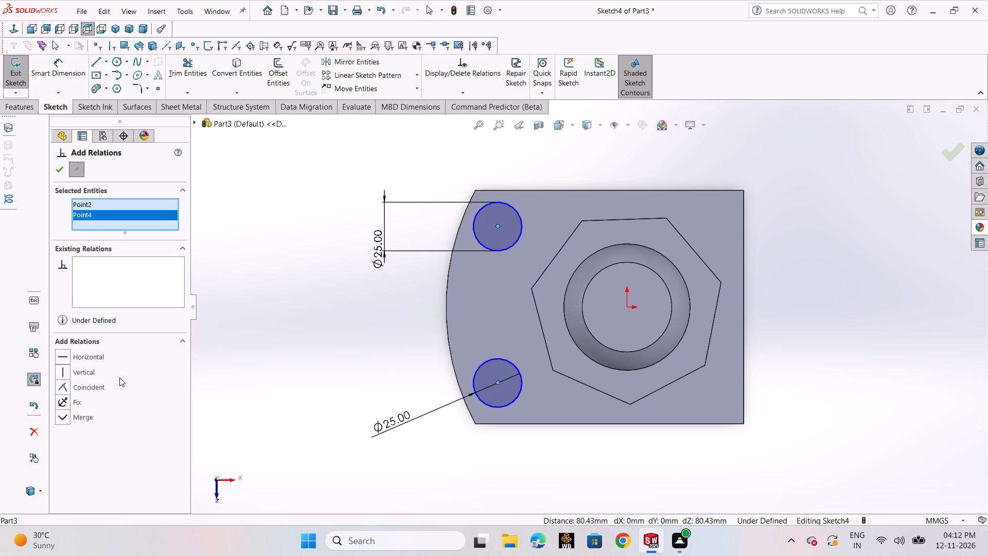
left_click(87, 372)
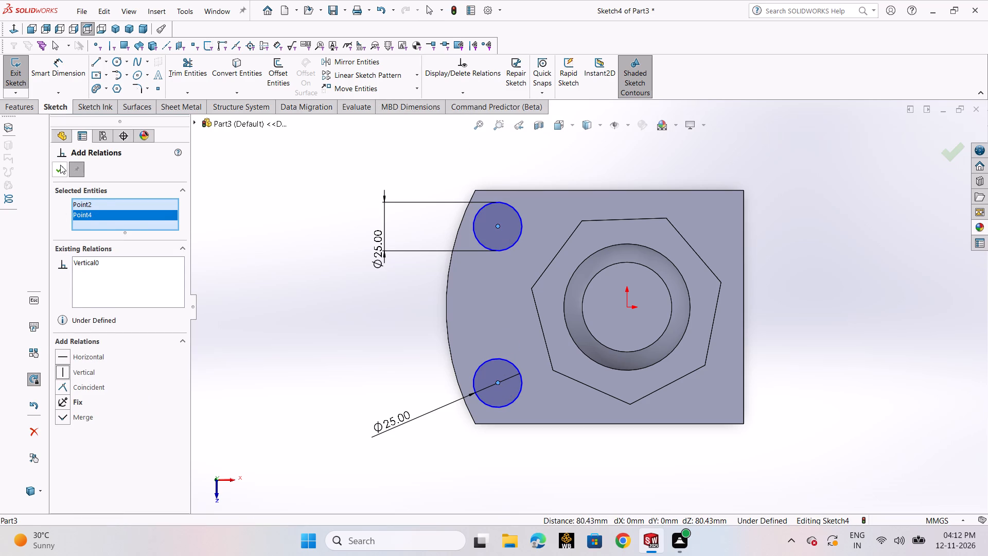
left_click(60, 166)
left_click(253, 381)
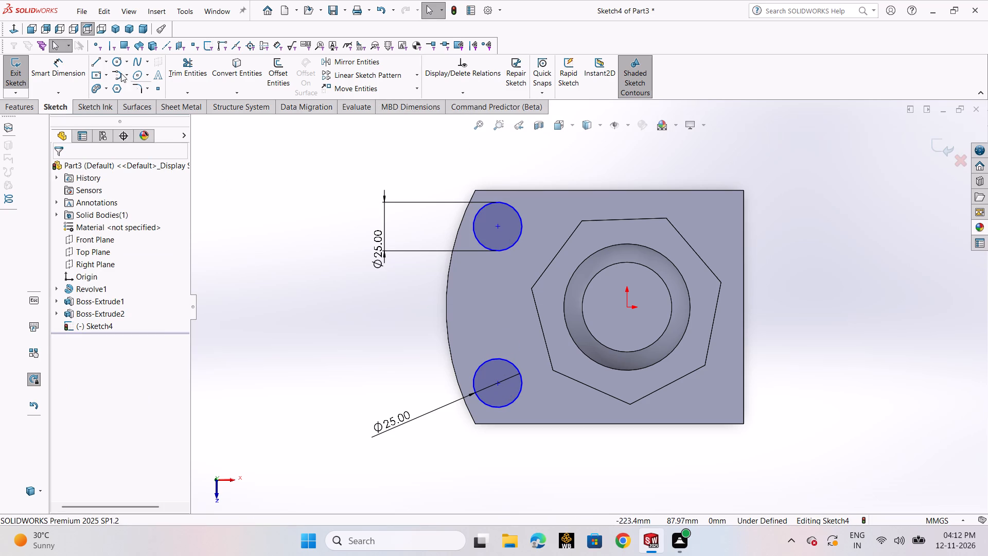
Dimension the vertical spacing between the two circle centres as 78 mm.
left_click(59, 69)
left_click(497, 228)
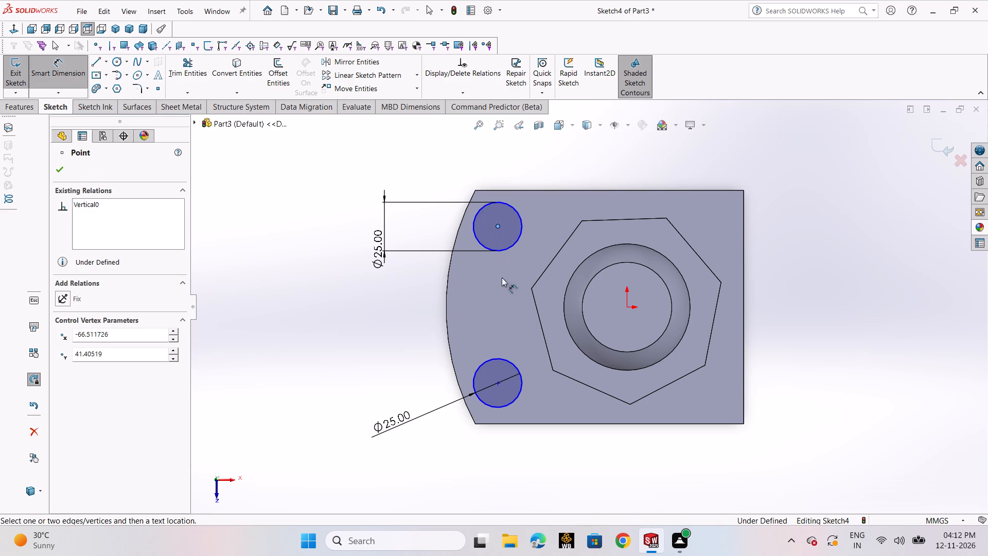
left_click(499, 382)
left_click(328, 315)
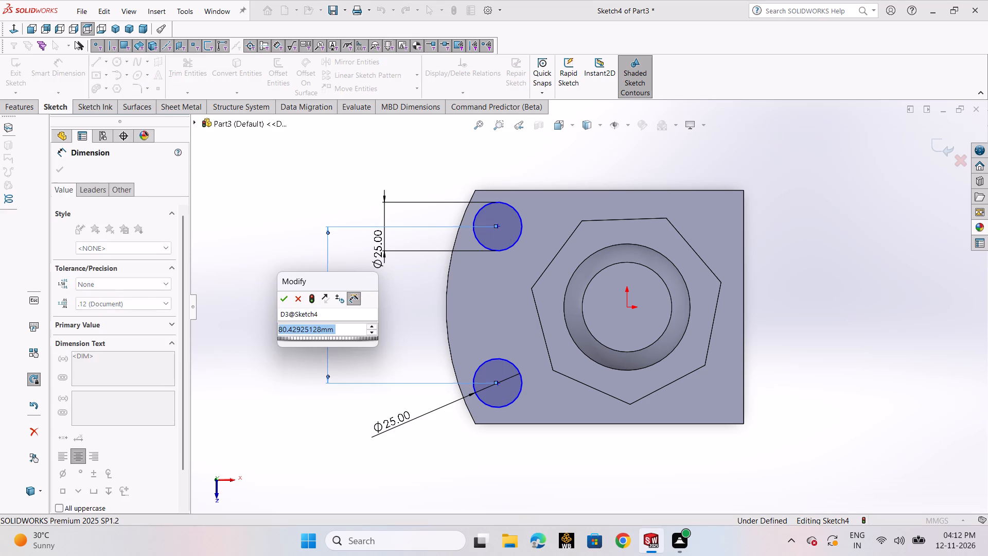
type("78")
key("Return")
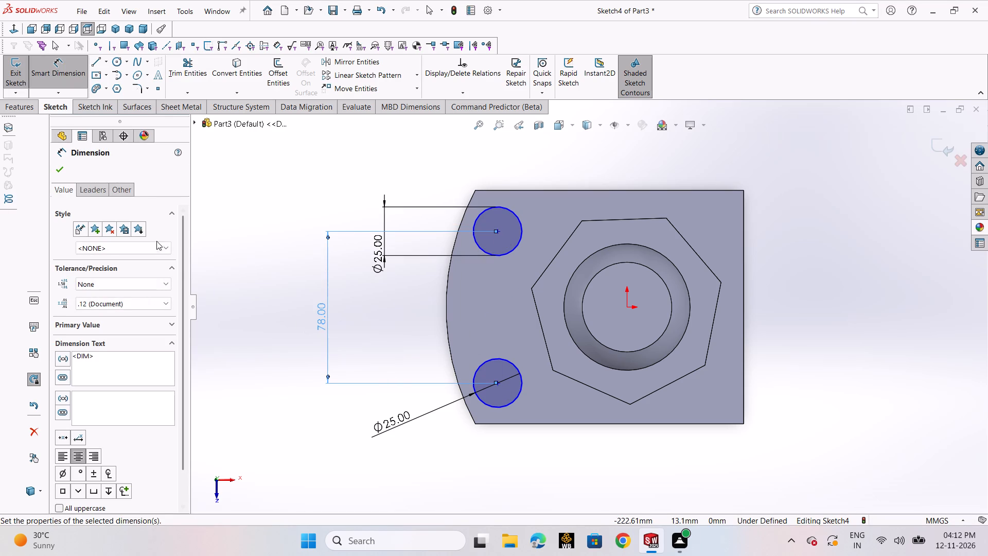
left_click(61, 172)
Dimension the horizontal distance between the lower circle's centre and the origin as 67.55 mm.
left_click(55, 71)
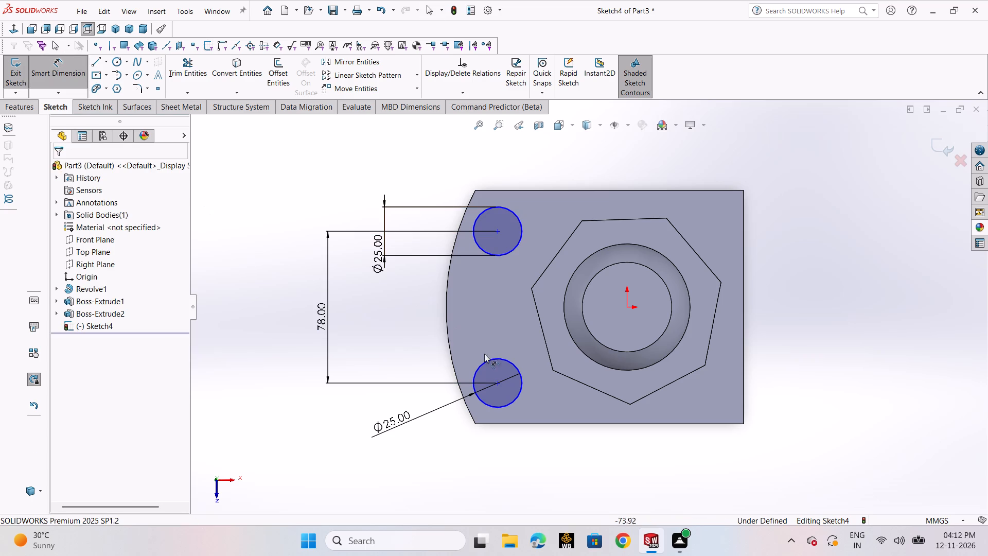
left_click(498, 385)
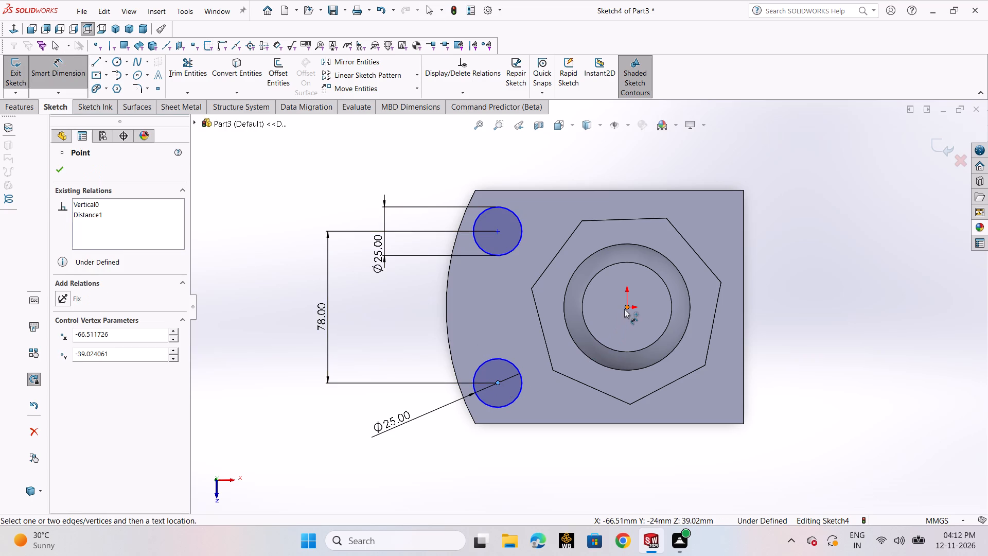
left_click(624, 309)
left_click(539, 467)
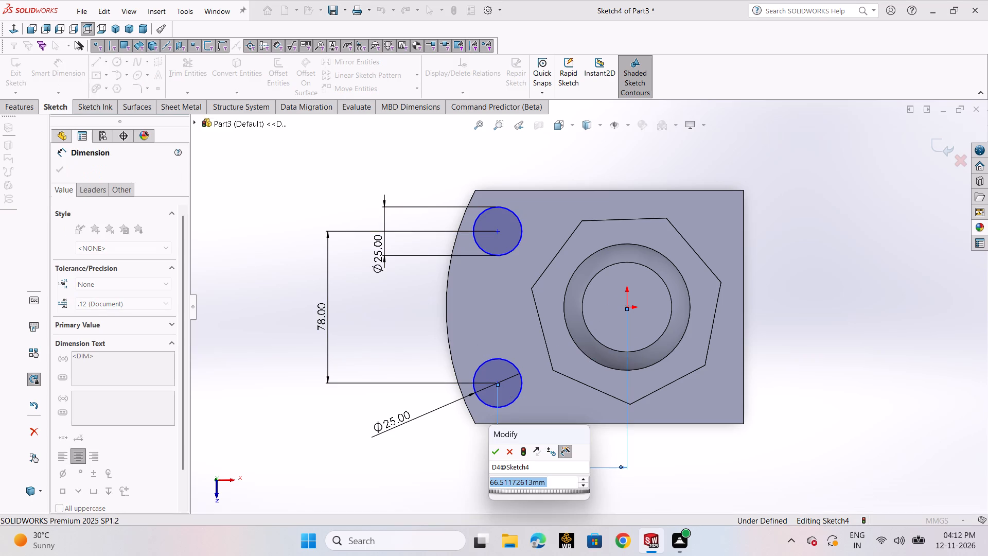
type("67.55")
key("Return")
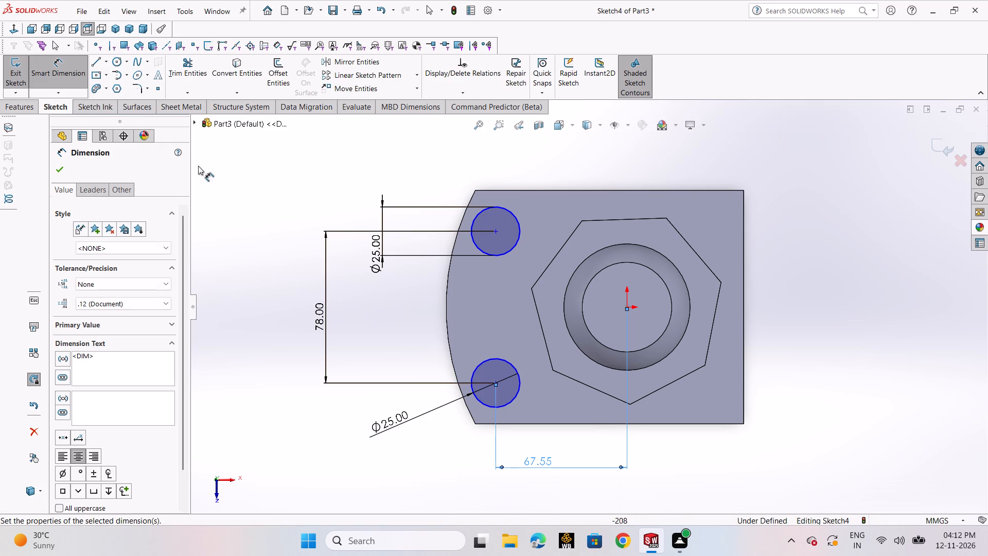
left_click(63, 169)
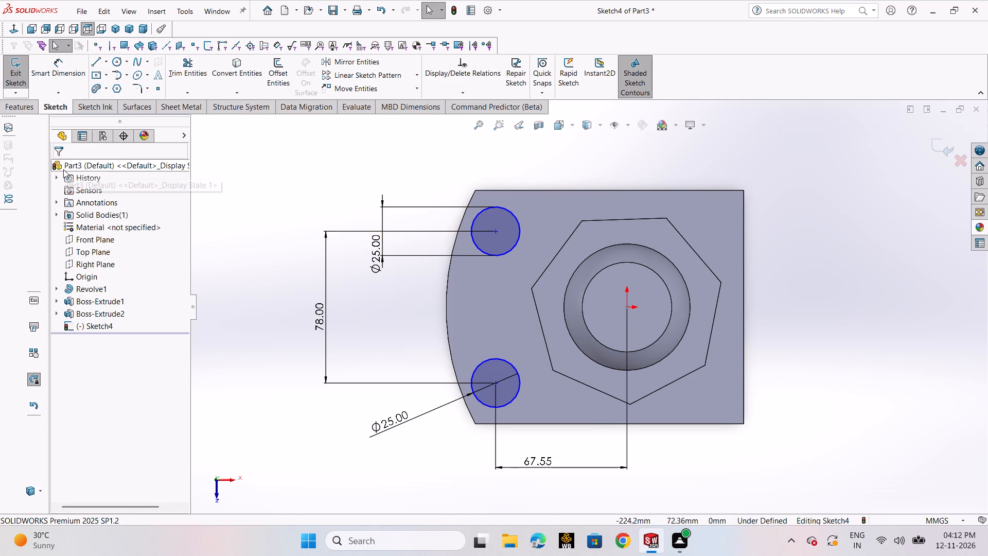
Dimension the vertical distance from the origin to the upper circle's centre as 78/2 (39 mm) and exit the sketch.
left_click(51, 86)
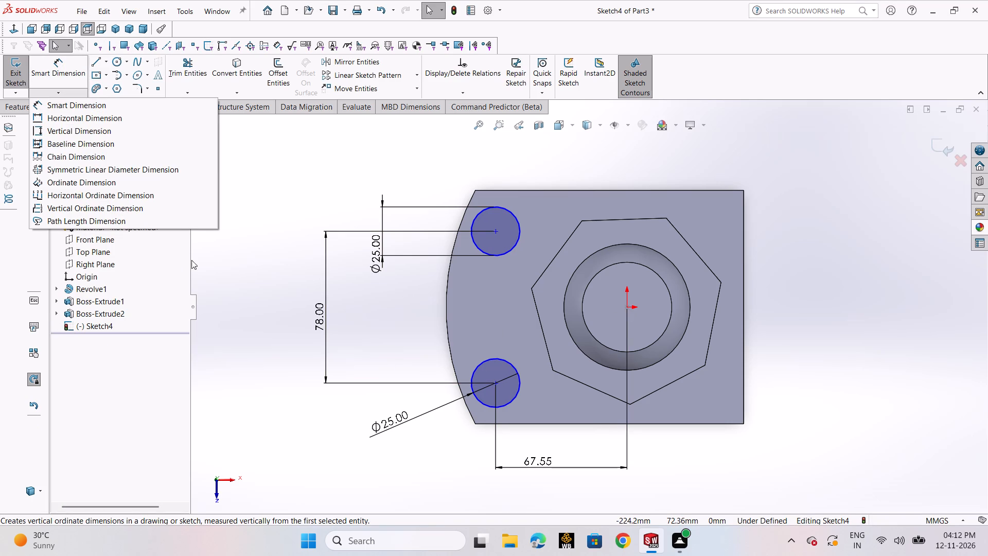
left_click(61, 72)
left_click(64, 77)
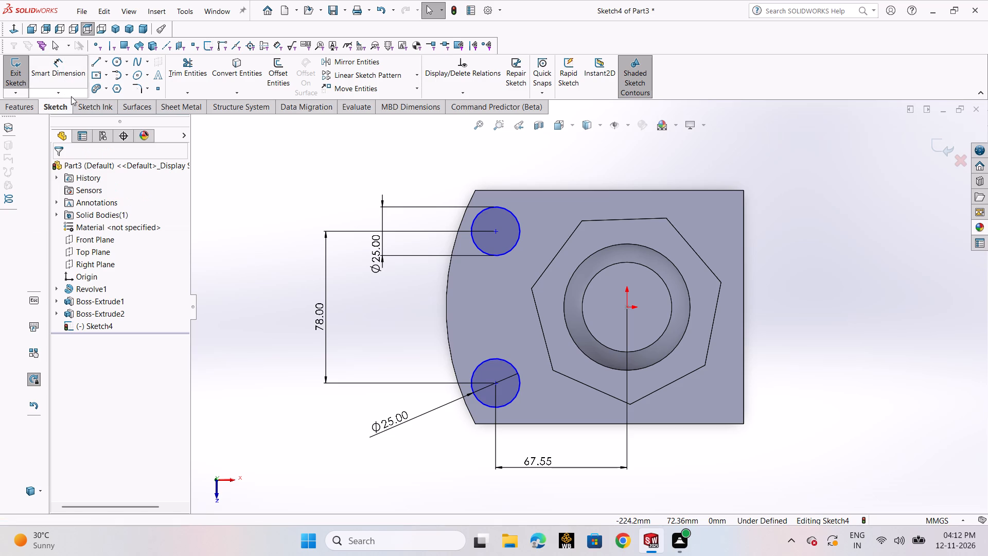
left_click(71, 72)
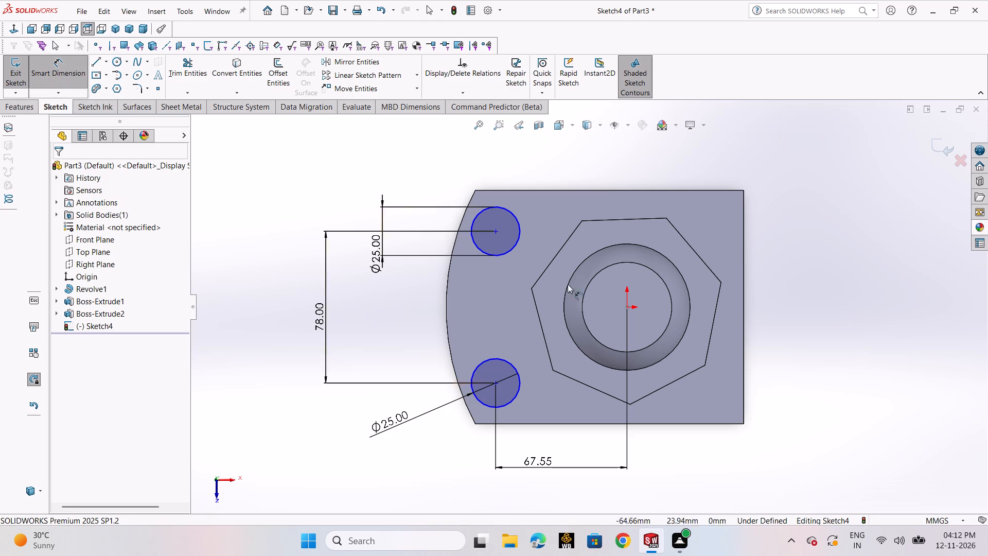
left_click(627, 306)
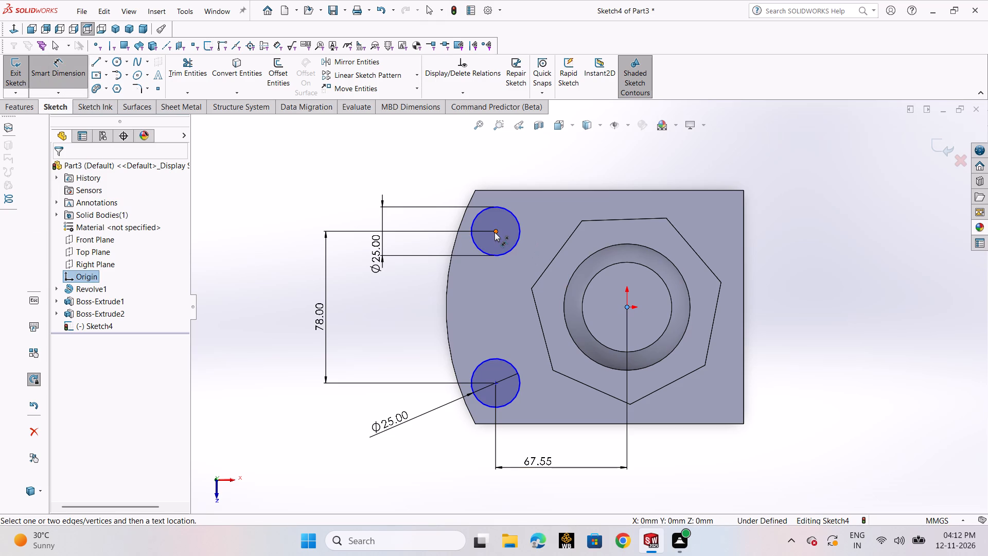
left_click(495, 232)
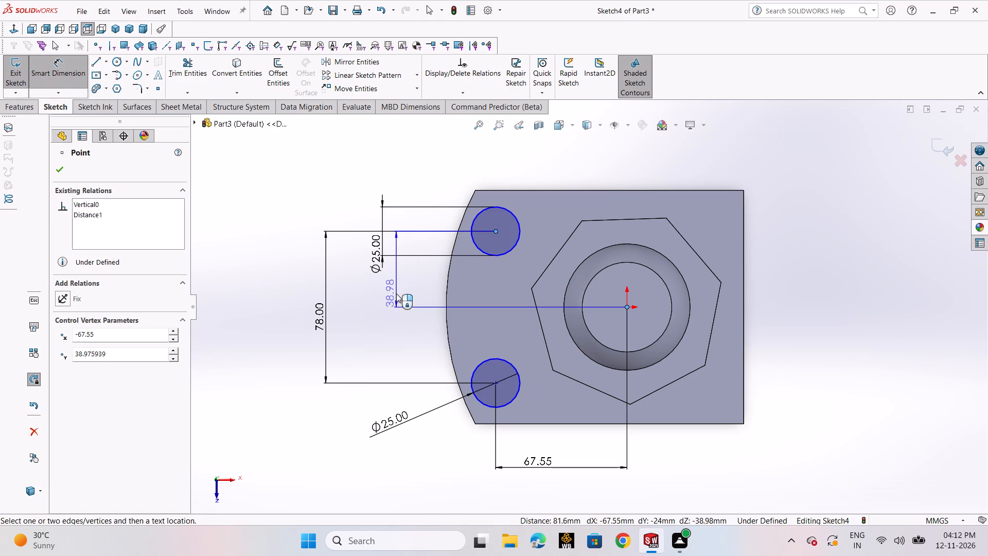
left_click(404, 284)
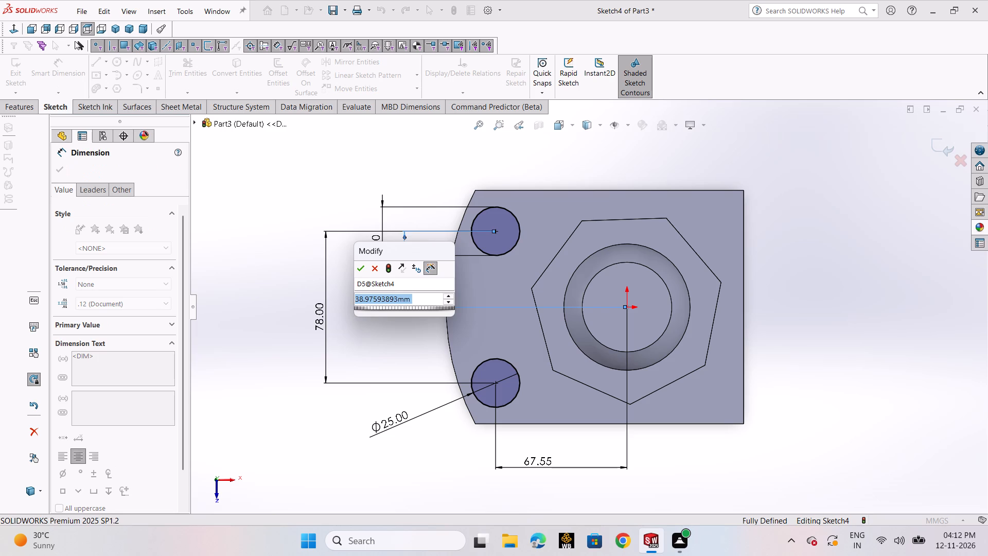
type("78/2")
key("Return")
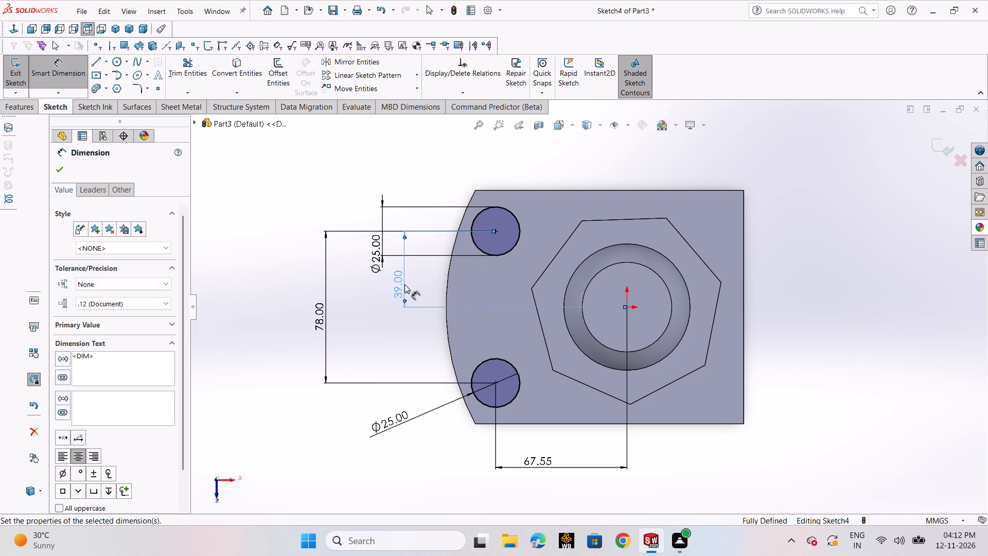
left_click(62, 170)
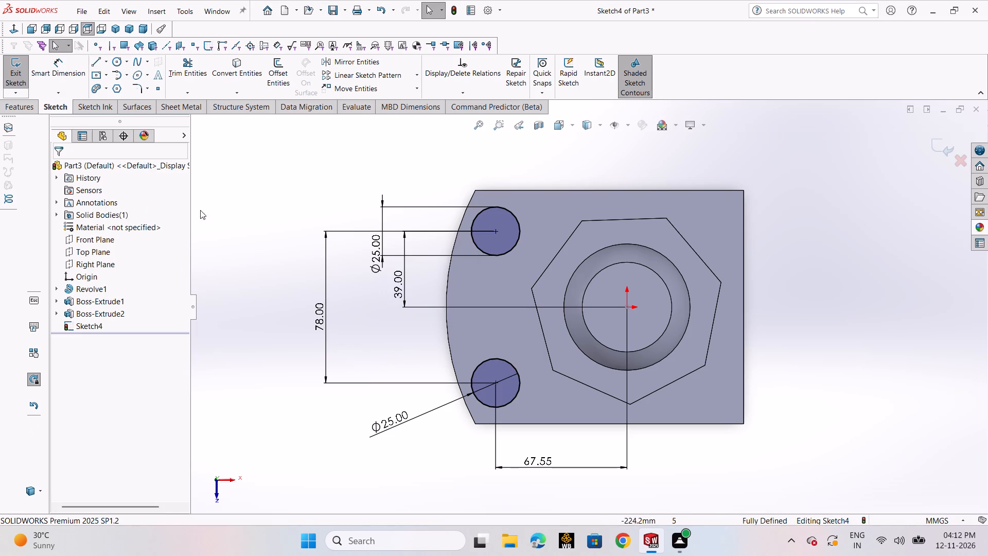
left_click(225, 212)
left_click(946, 153)
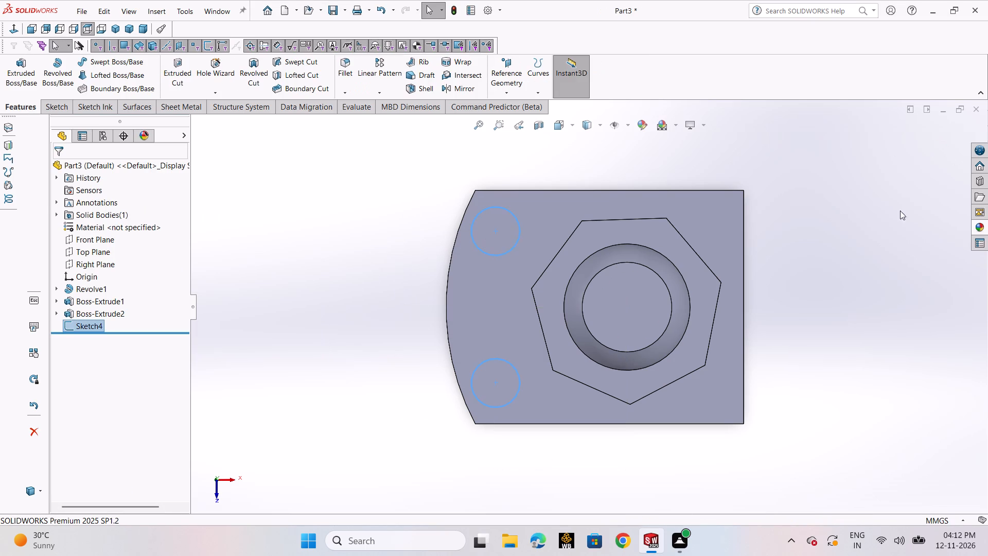
Start an Extruded Cut from the two-circle sketch and turn on draft at 40 degrees.
scroll(926, 287, "up", 2)
middle_click_drag(910, 293, 893, 215)
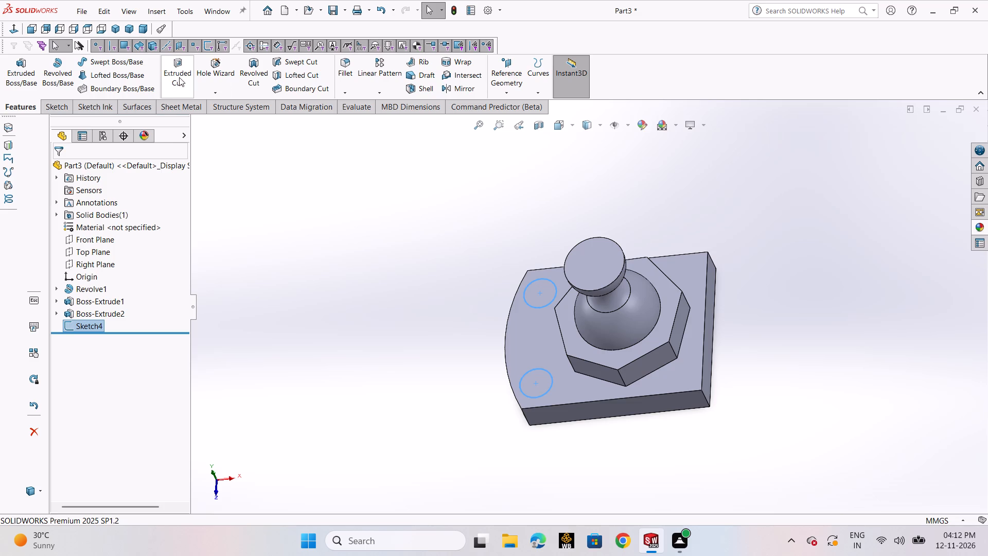
left_click(180, 77)
middle_click_drag(269, 332, 255, 262)
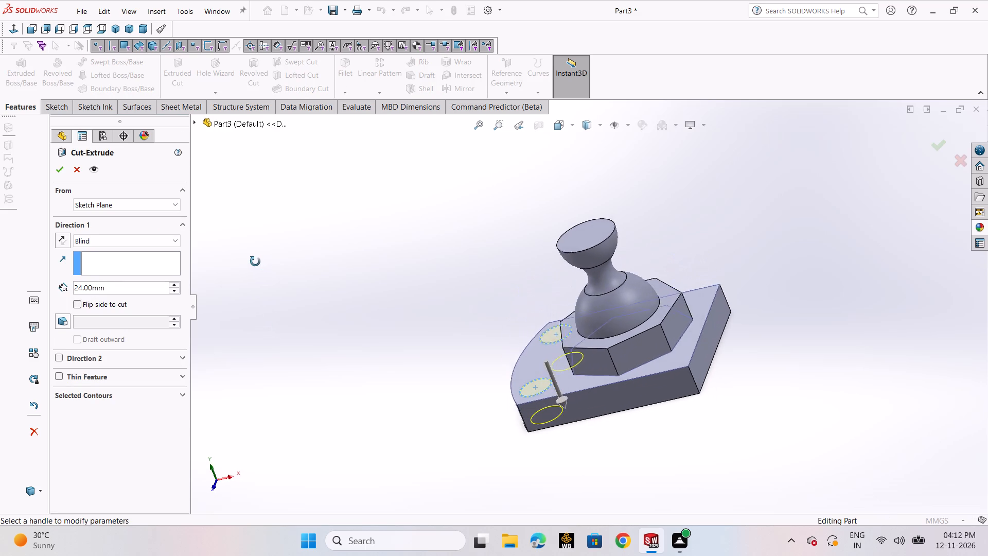
middle_click_drag(255, 262, 249, 266)
left_click(59, 321)
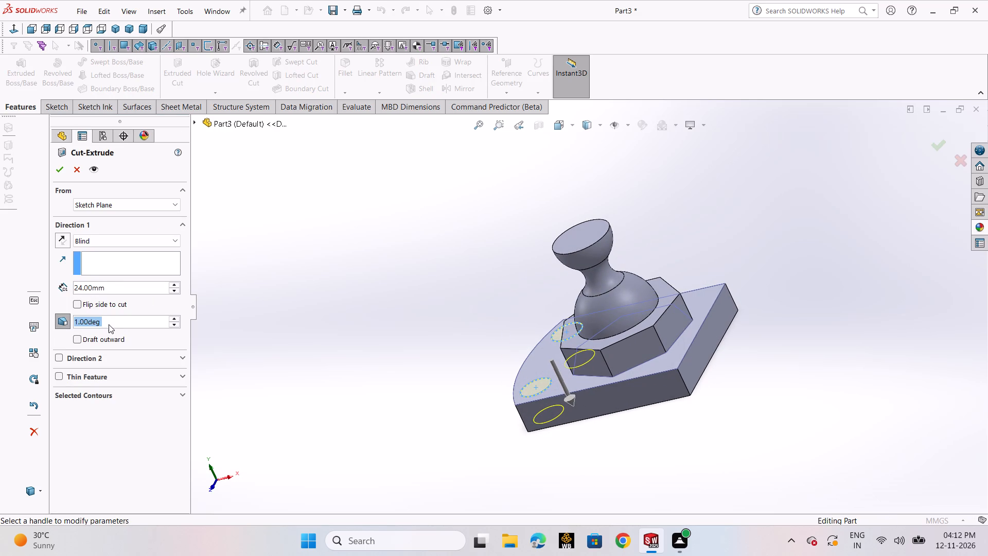
type("40")
key("Return")
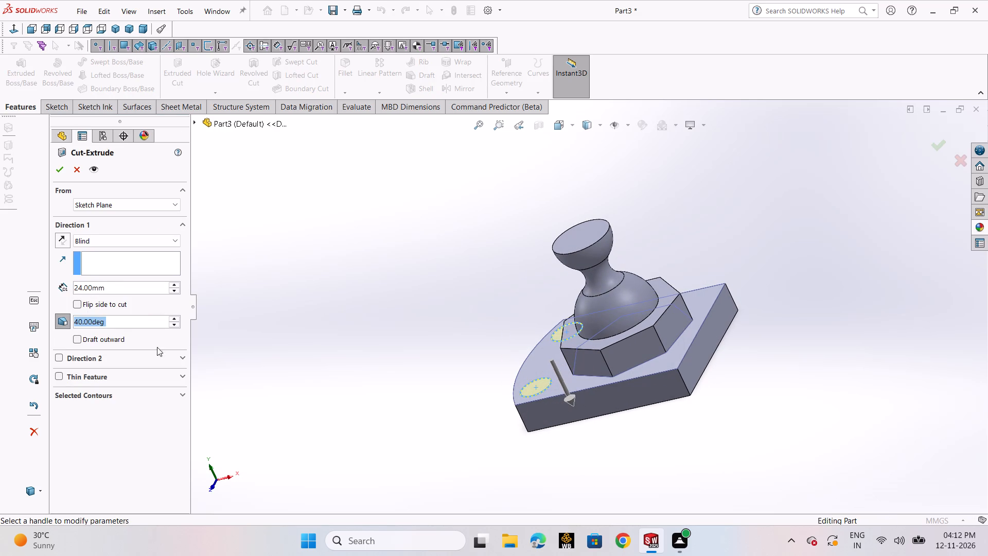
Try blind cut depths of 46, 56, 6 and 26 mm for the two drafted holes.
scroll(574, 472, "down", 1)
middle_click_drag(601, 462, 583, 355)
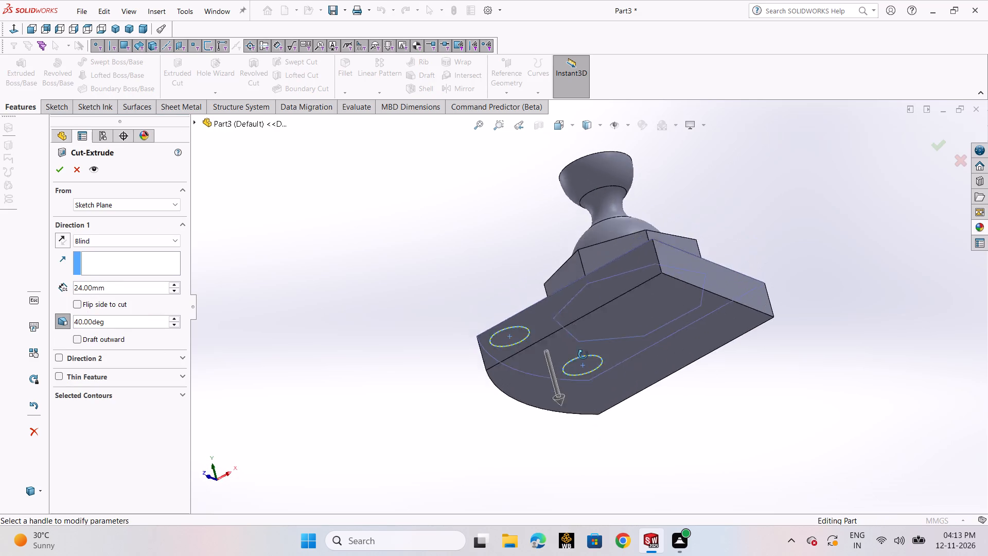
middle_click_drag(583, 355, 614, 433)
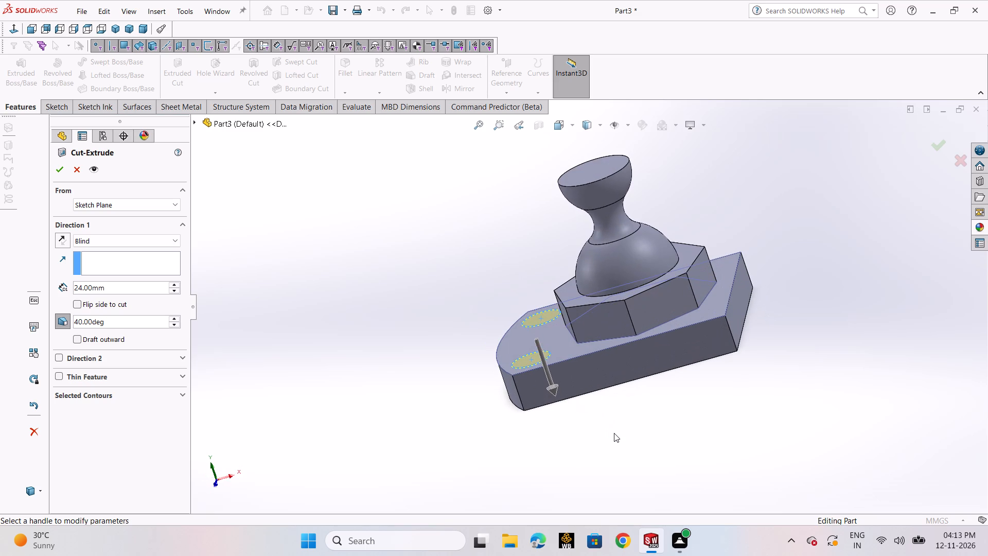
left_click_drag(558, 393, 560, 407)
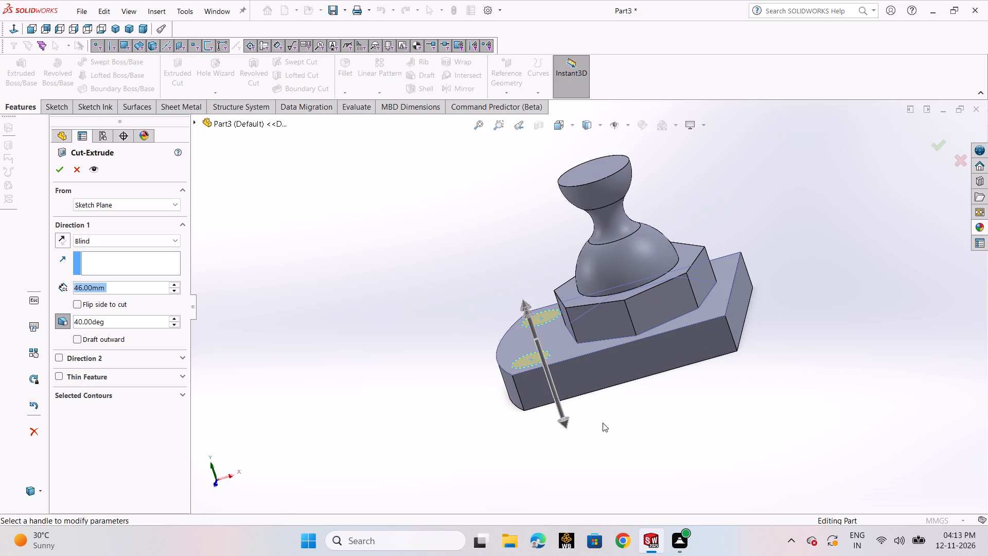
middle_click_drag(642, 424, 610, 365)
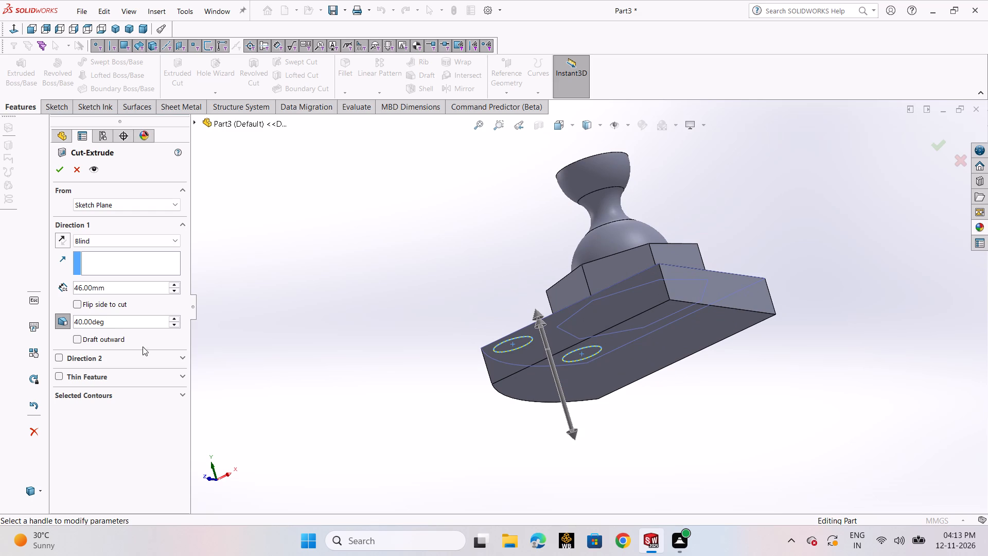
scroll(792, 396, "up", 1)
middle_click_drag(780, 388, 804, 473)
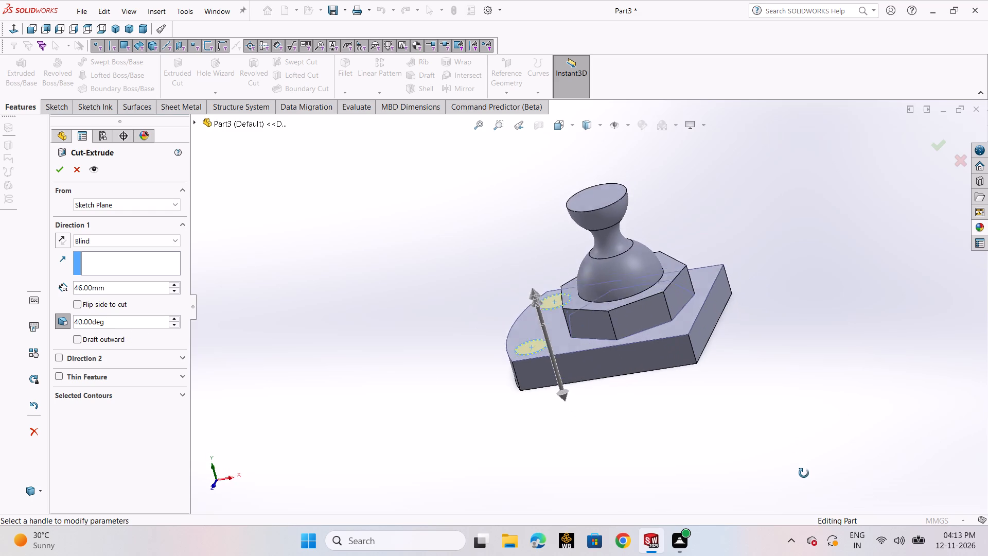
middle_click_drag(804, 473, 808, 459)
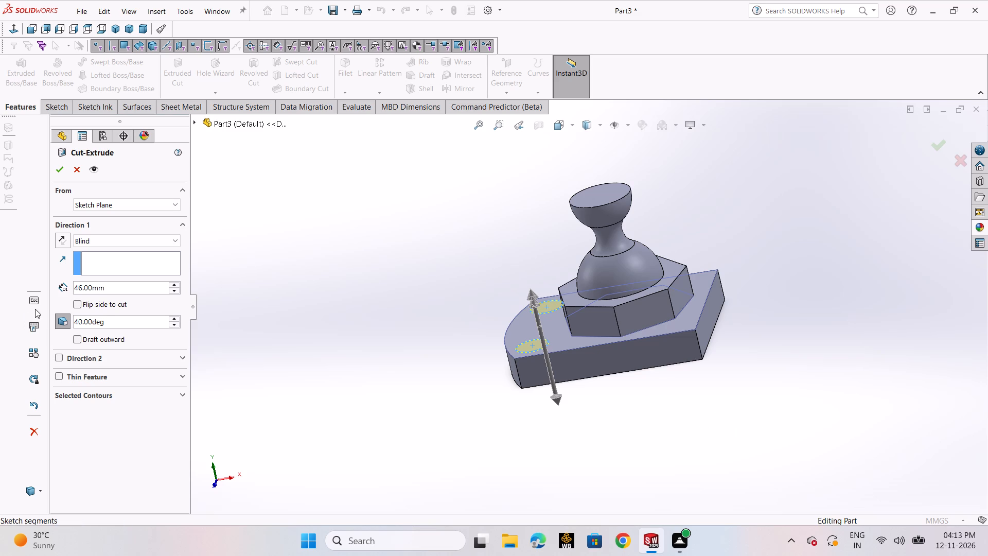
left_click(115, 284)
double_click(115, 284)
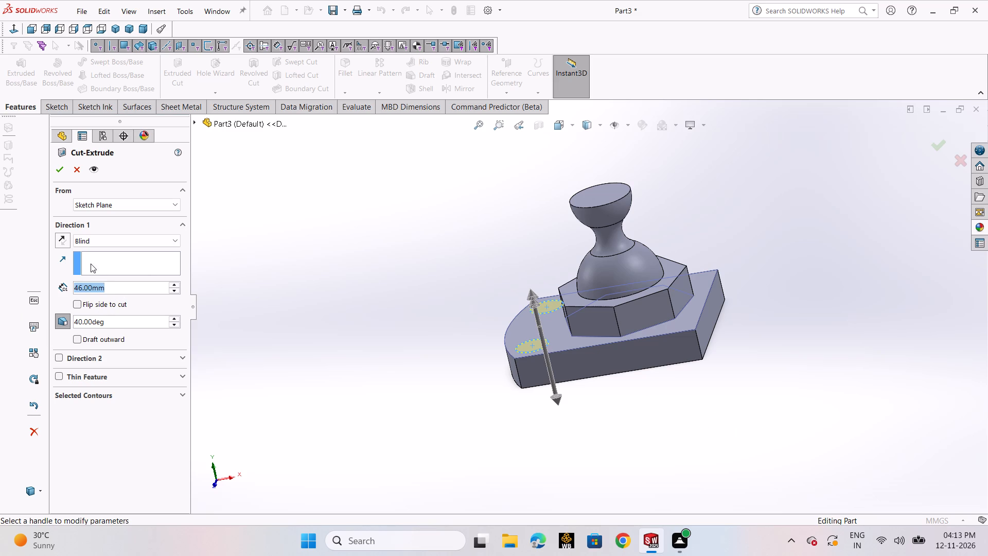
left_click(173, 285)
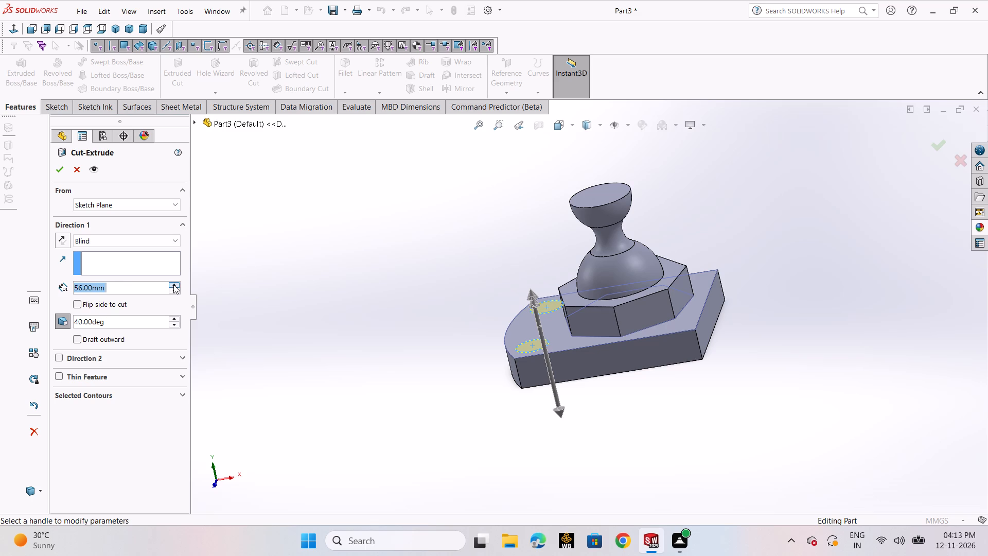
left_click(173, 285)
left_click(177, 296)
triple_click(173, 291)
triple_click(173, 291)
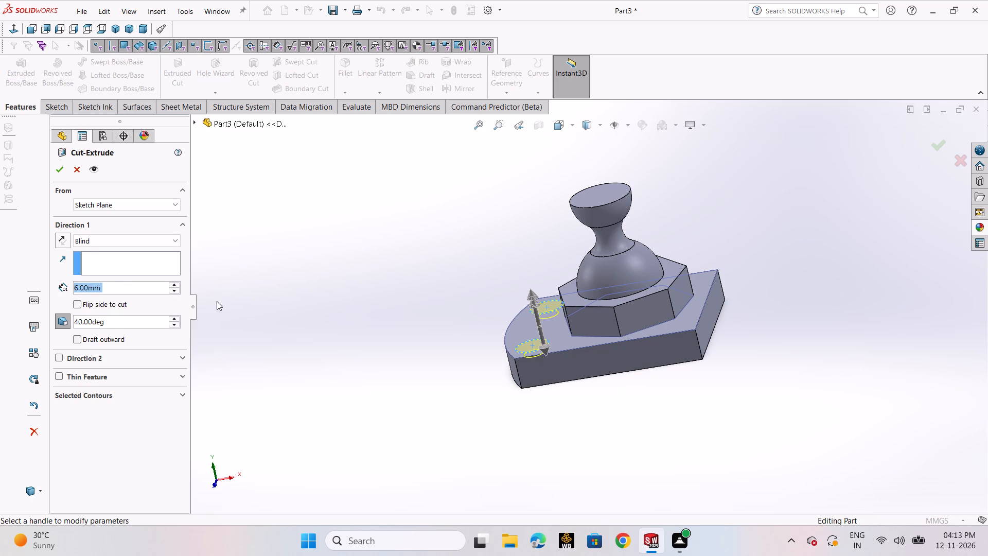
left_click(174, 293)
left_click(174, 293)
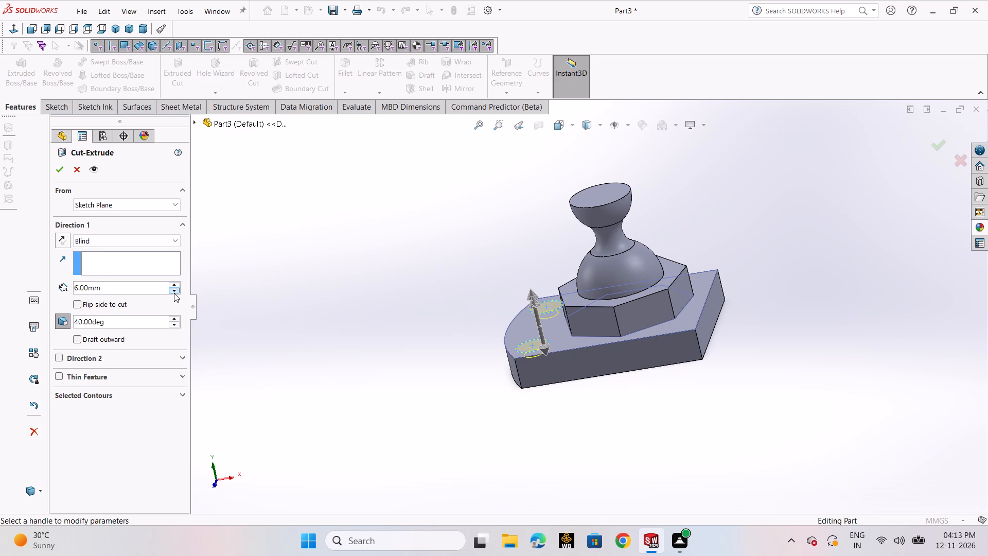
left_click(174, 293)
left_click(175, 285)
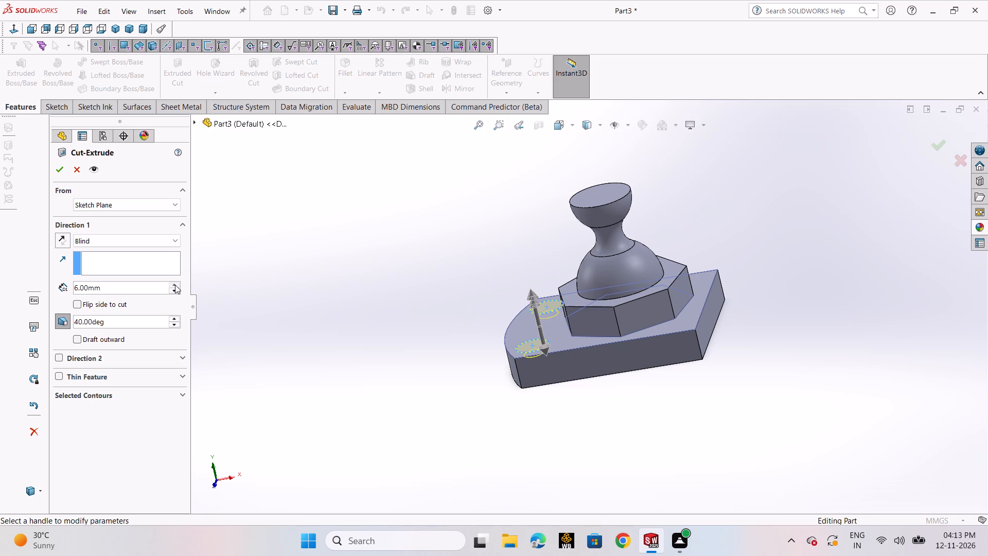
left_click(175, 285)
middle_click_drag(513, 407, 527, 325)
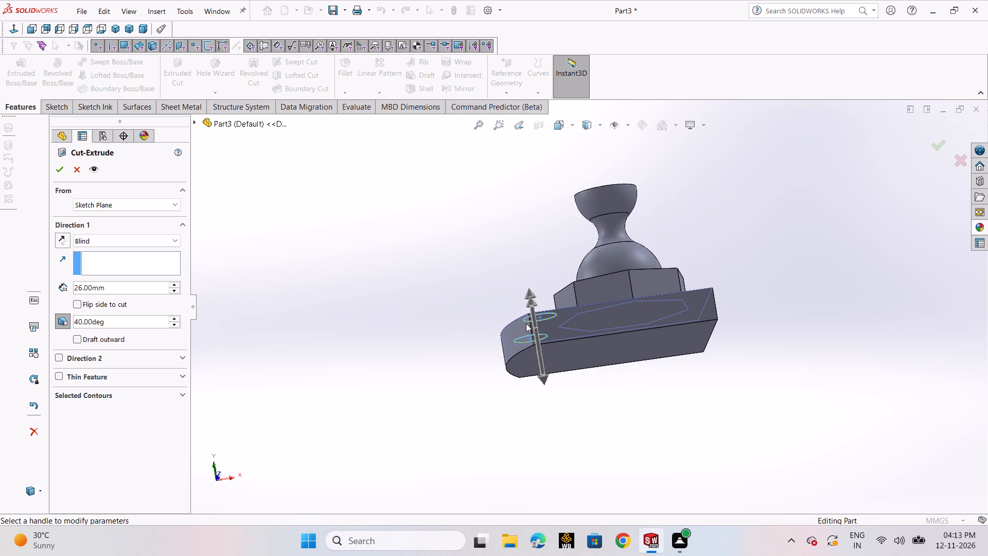
Try to cut the two circles Up To Surface, ending at the underside face of the plate.
left_click(173, 238)
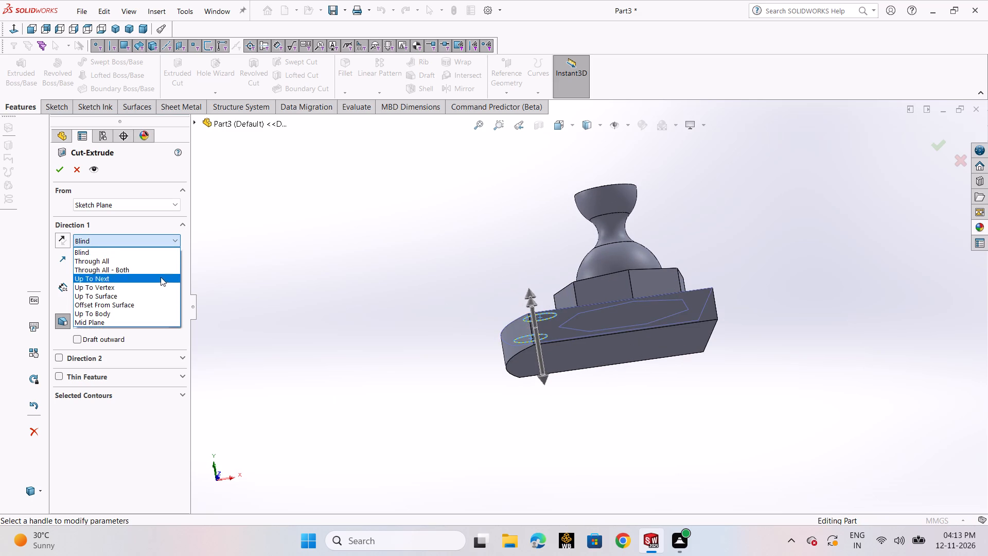
left_click(169, 296)
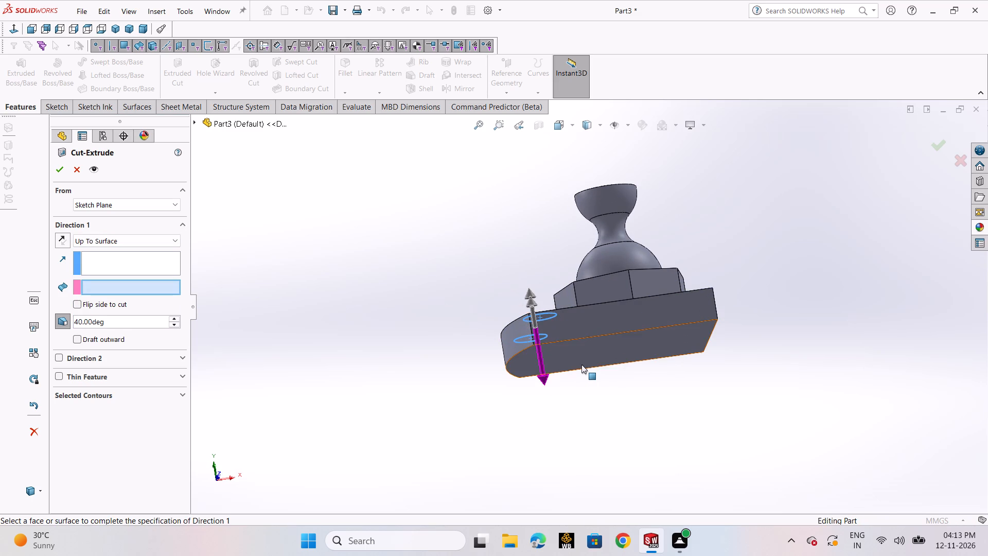
left_click(581, 364)
left_click(58, 175)
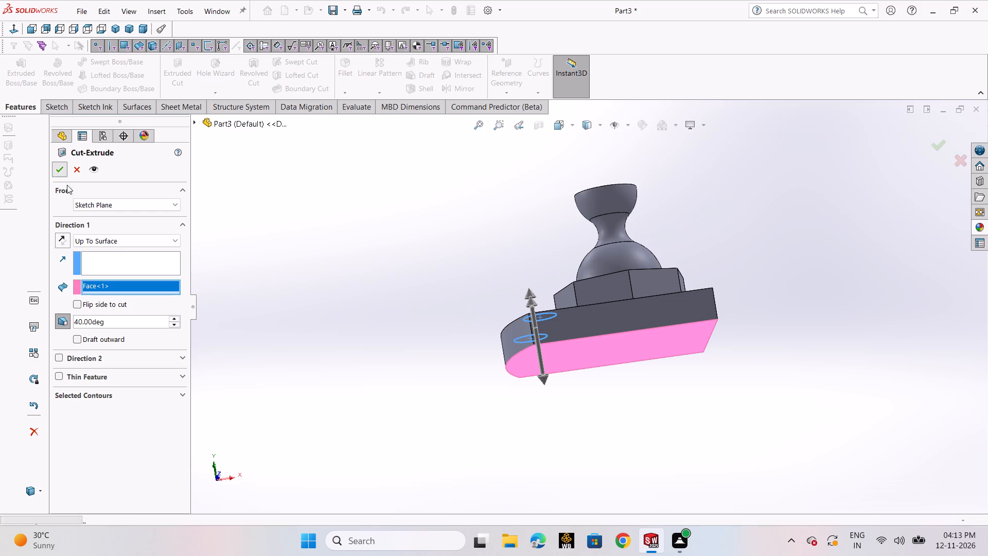
left_click(65, 169)
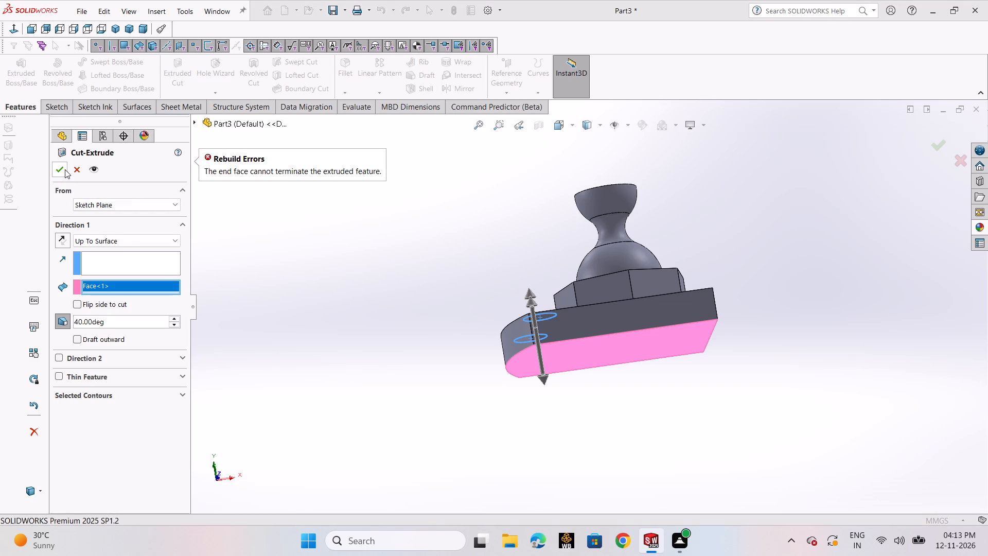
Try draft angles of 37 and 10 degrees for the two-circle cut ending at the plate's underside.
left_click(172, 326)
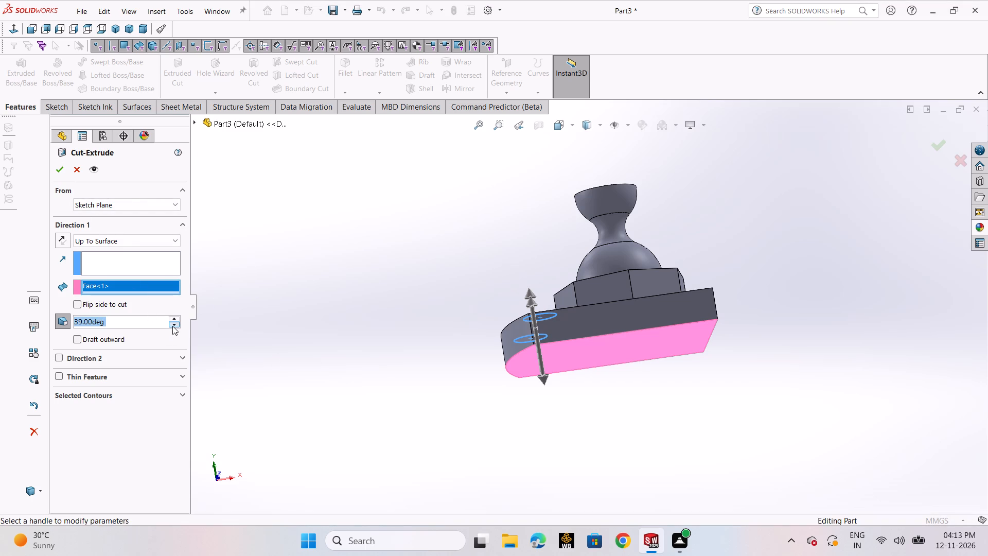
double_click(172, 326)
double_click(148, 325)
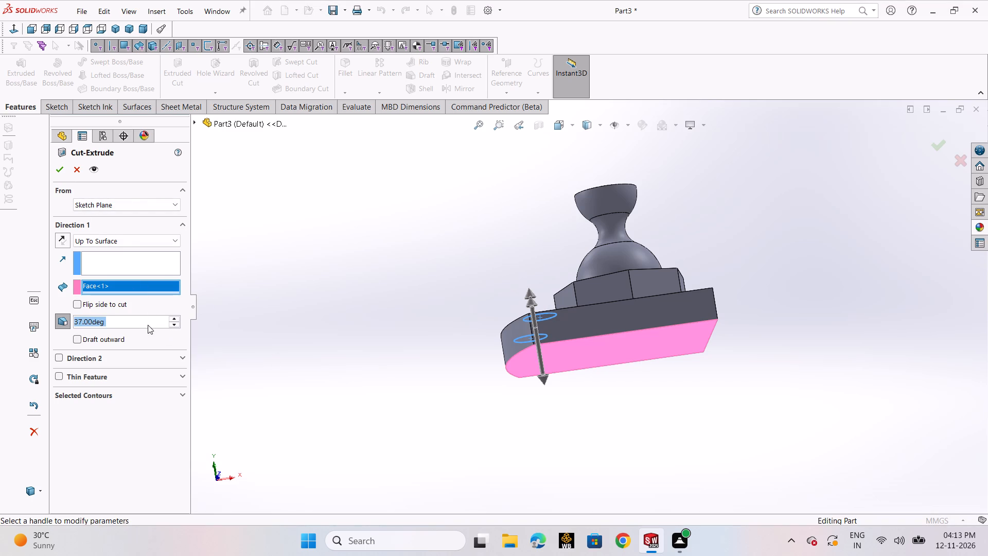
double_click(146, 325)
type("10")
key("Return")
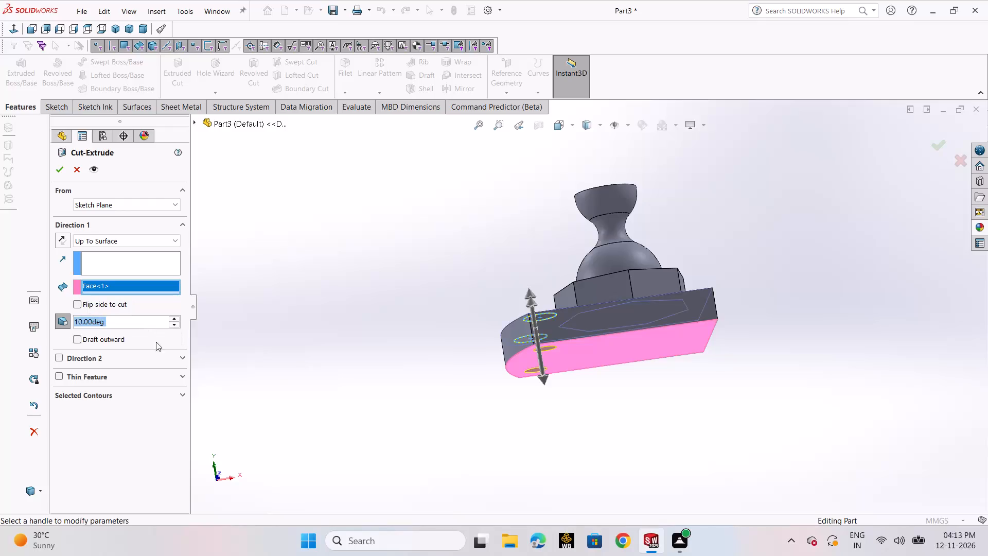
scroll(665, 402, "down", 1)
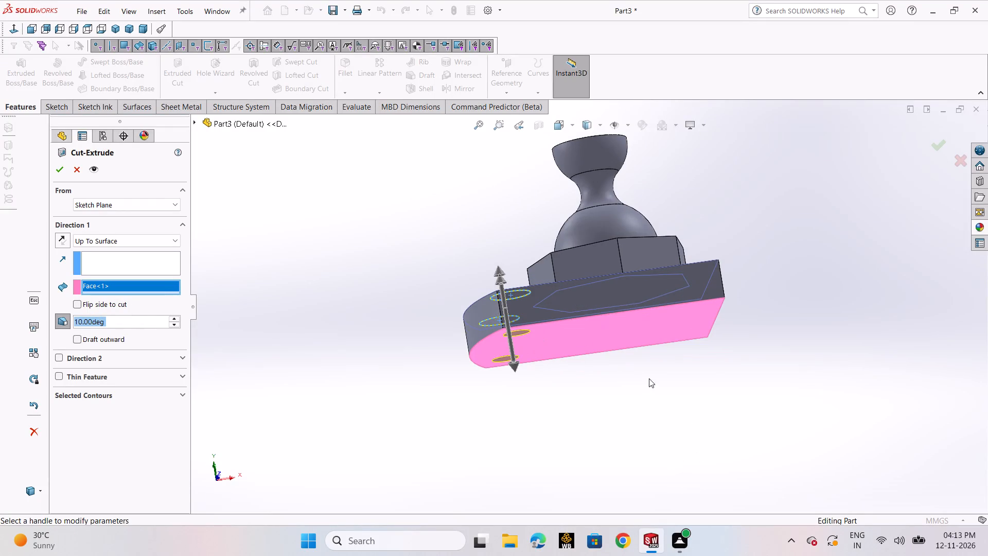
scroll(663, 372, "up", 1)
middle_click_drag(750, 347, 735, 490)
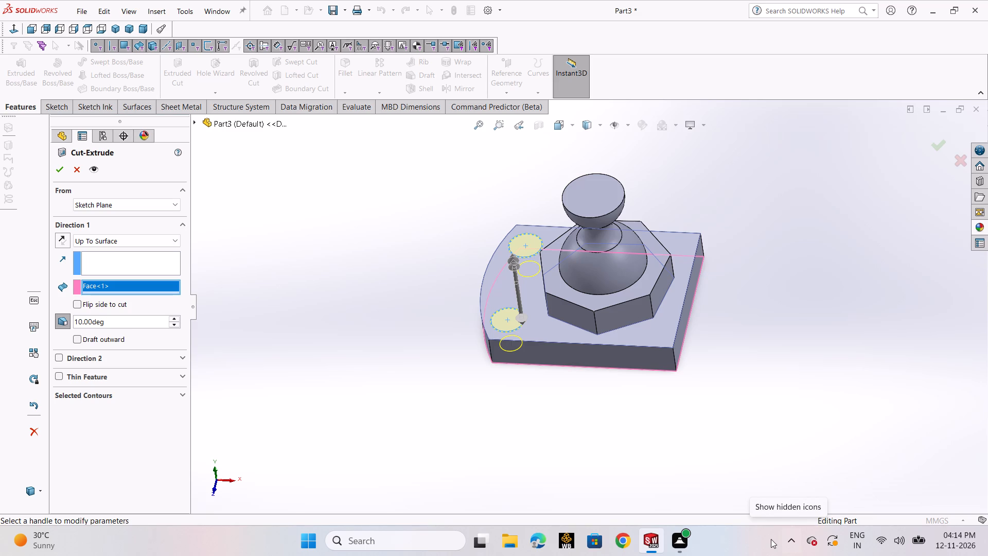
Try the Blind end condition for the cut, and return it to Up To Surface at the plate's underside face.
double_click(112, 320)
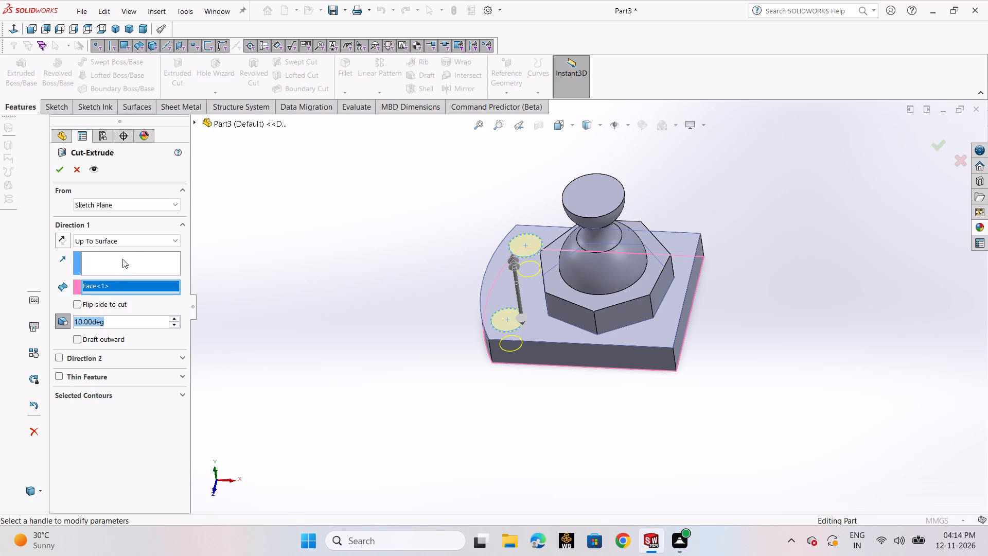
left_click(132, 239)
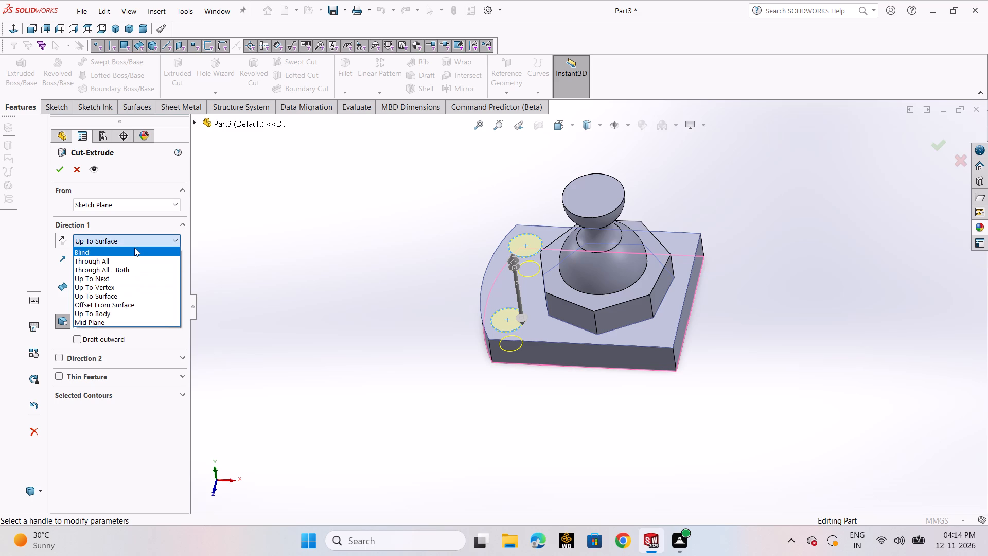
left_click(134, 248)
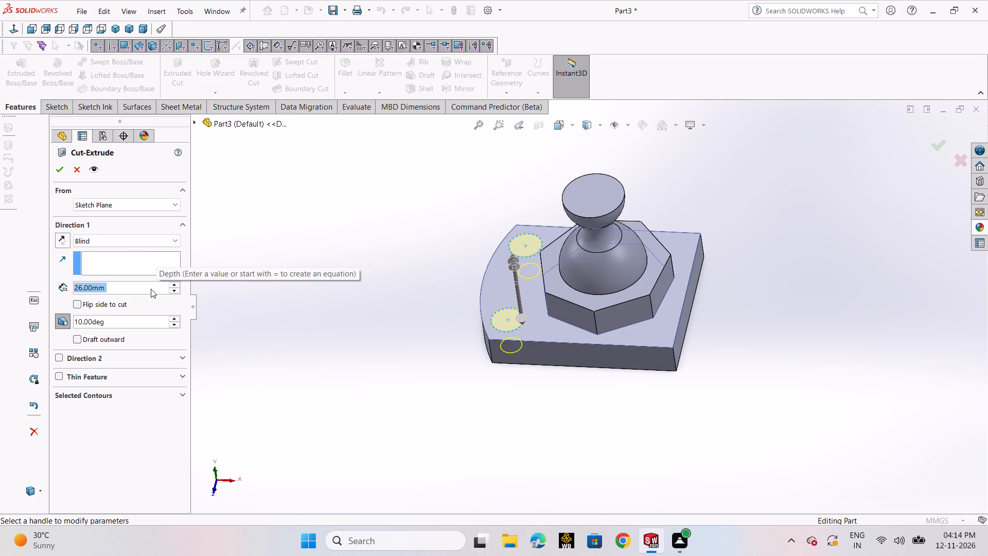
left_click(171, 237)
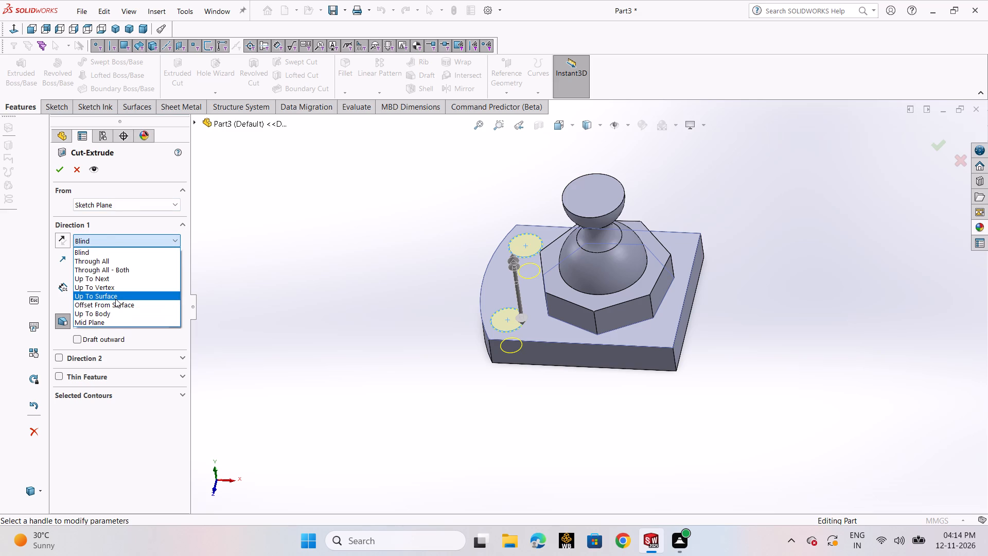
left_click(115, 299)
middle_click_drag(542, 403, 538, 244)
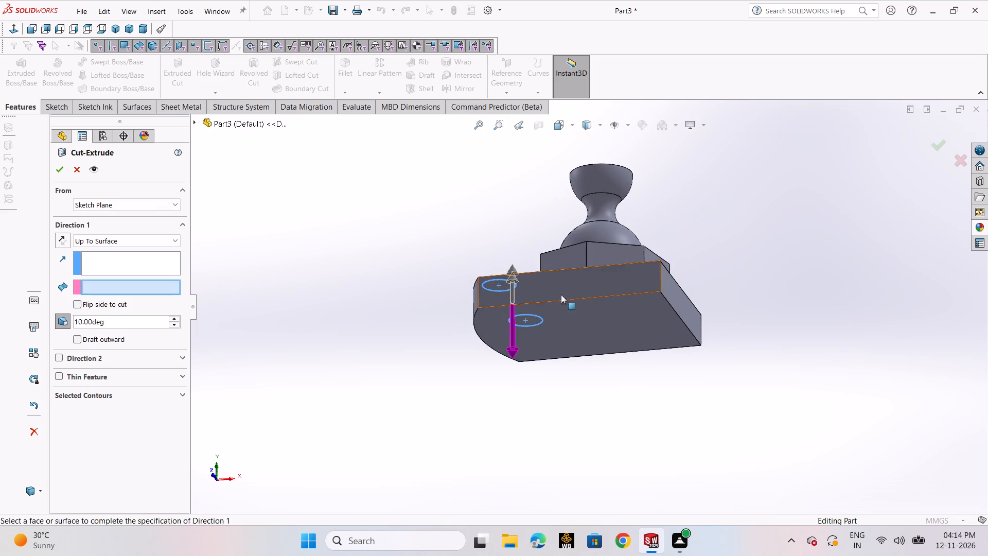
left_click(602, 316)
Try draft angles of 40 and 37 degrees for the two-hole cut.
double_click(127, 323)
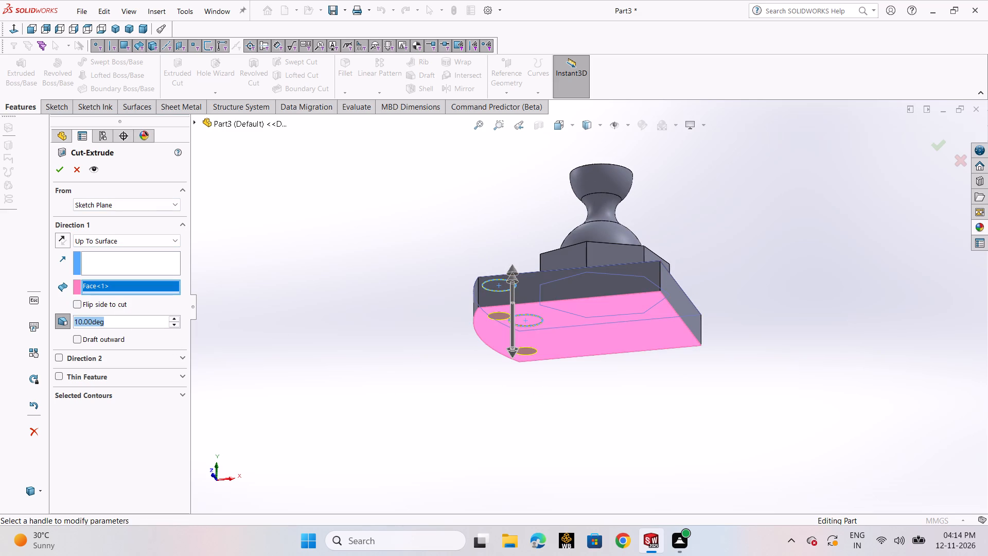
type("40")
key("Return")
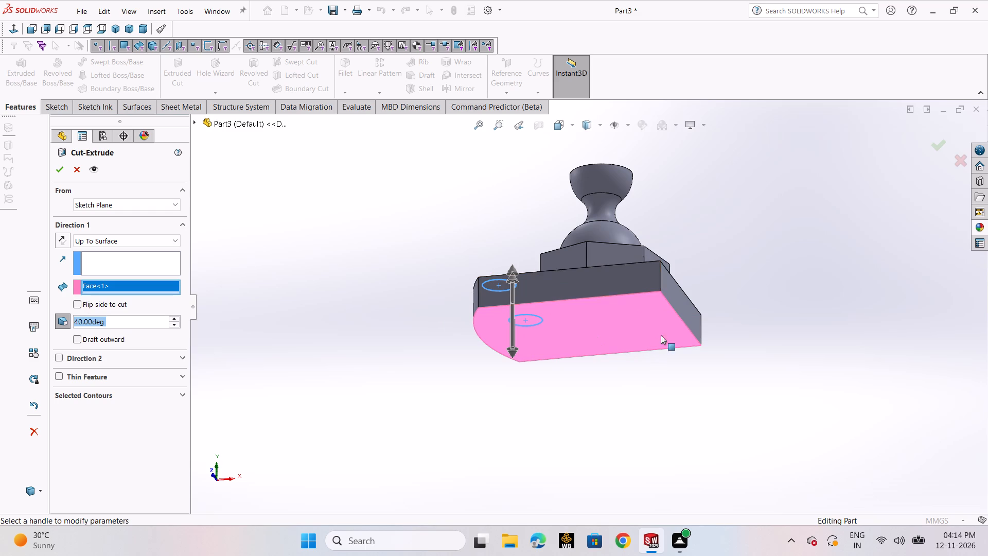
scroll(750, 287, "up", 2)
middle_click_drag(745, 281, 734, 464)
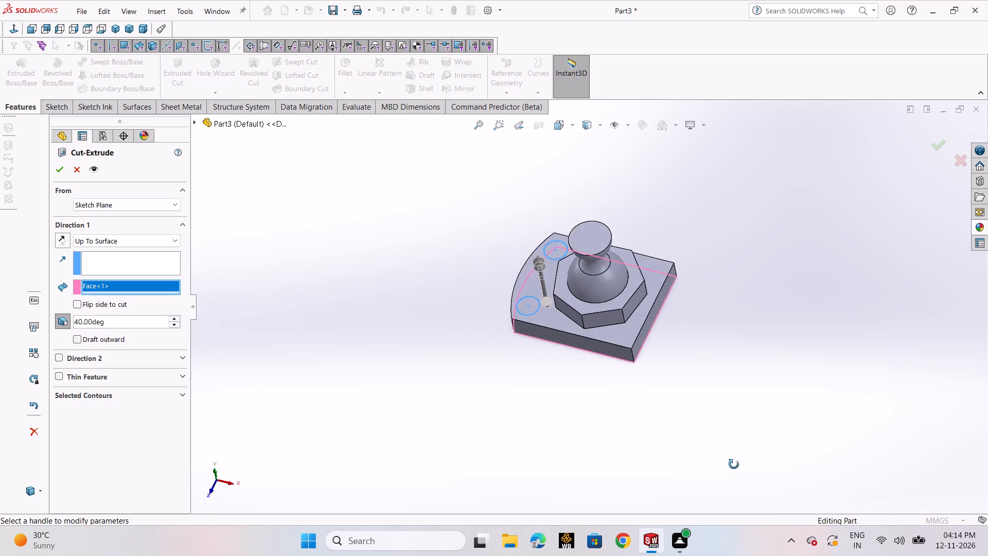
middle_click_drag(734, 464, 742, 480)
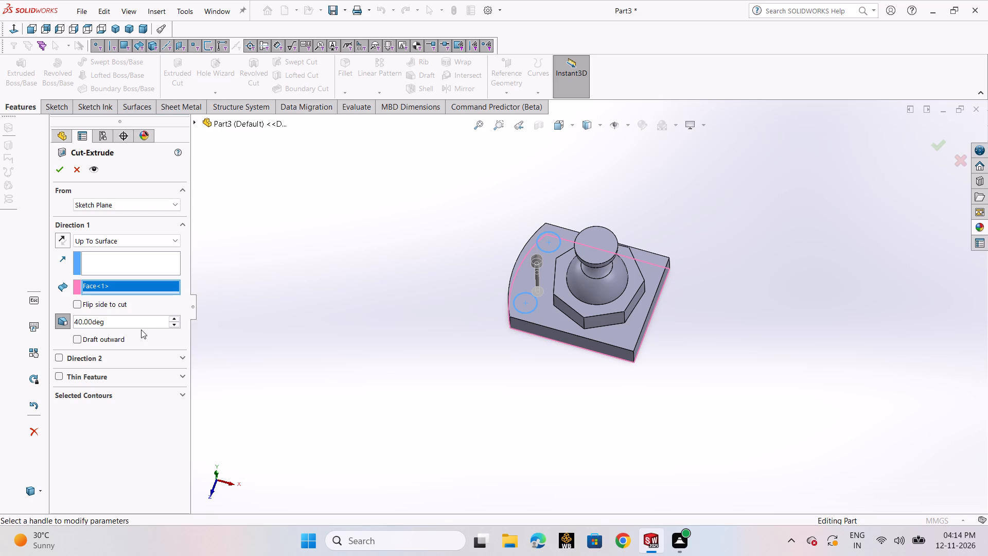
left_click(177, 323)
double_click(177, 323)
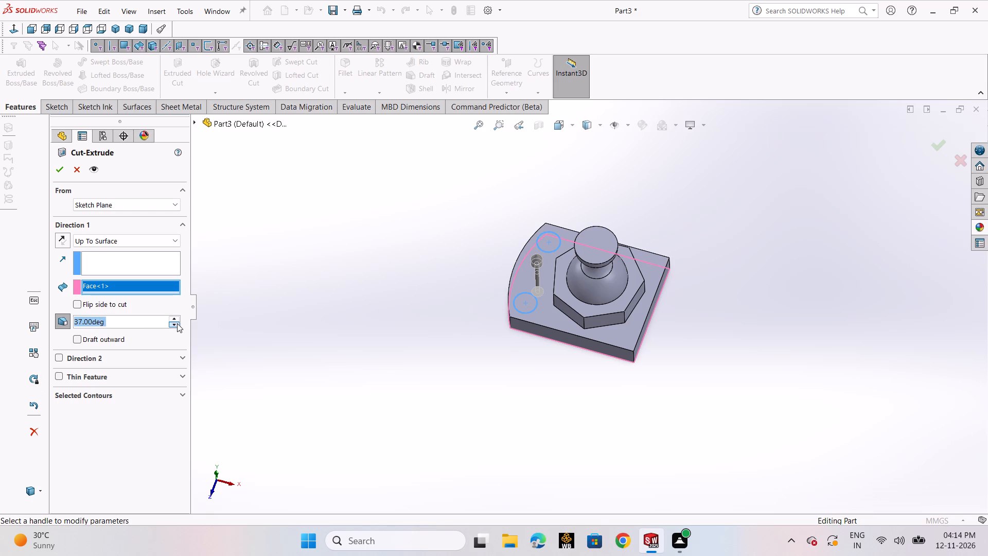
Set the draft angle to 20 degrees and finish the Up To Surface cut of the two holes through the plate.
middle_click_drag(616, 454, 615, 294)
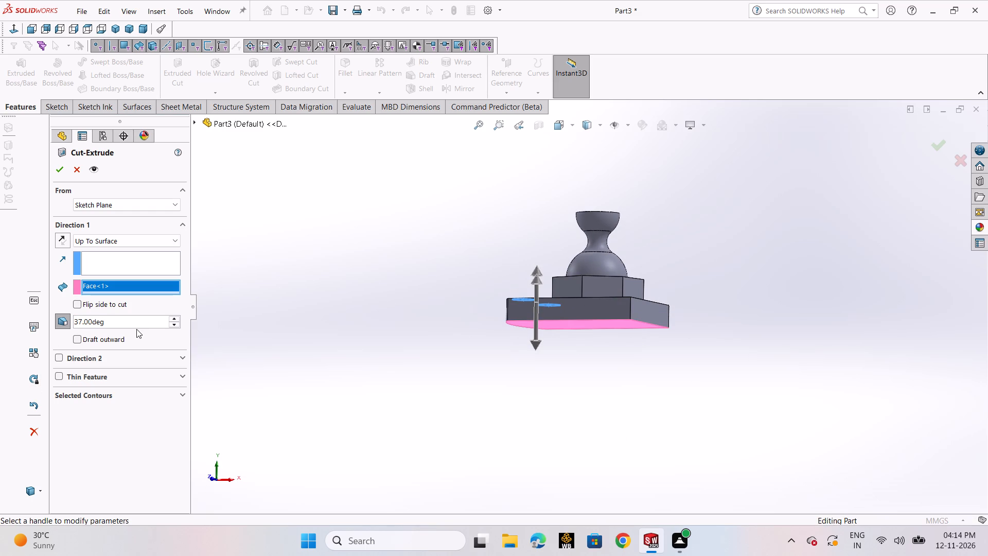
double_click(134, 325)
type("20")
key("Return")
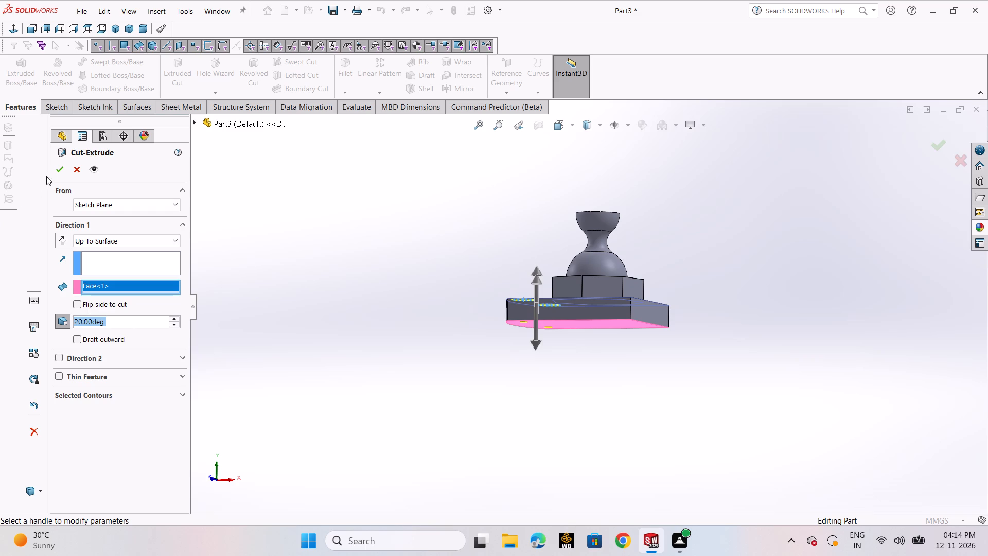
left_click(66, 172)
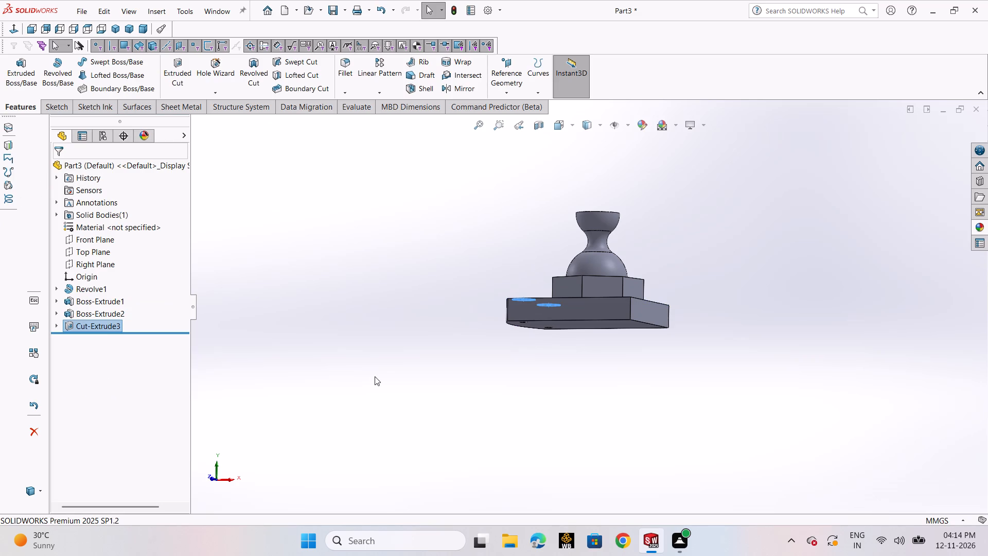
left_click(433, 415)
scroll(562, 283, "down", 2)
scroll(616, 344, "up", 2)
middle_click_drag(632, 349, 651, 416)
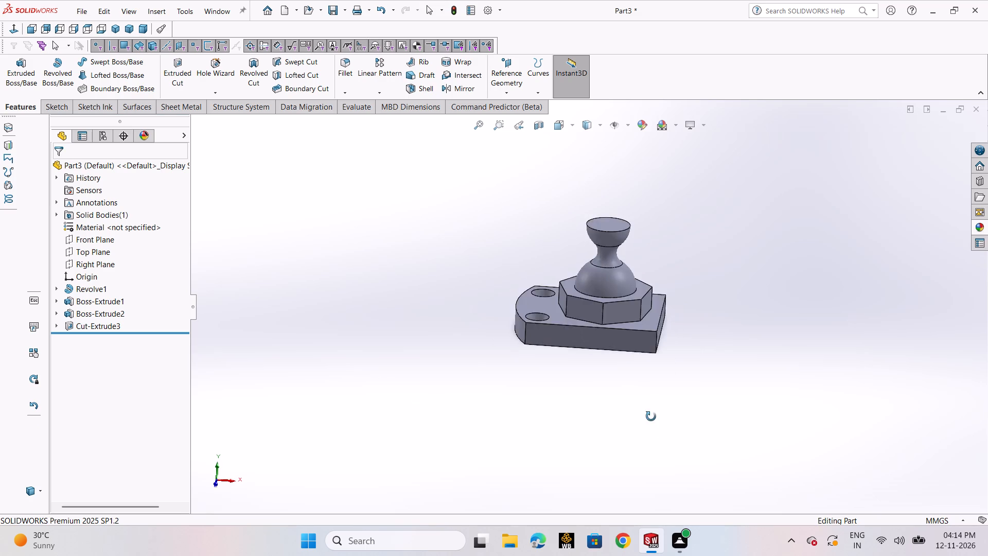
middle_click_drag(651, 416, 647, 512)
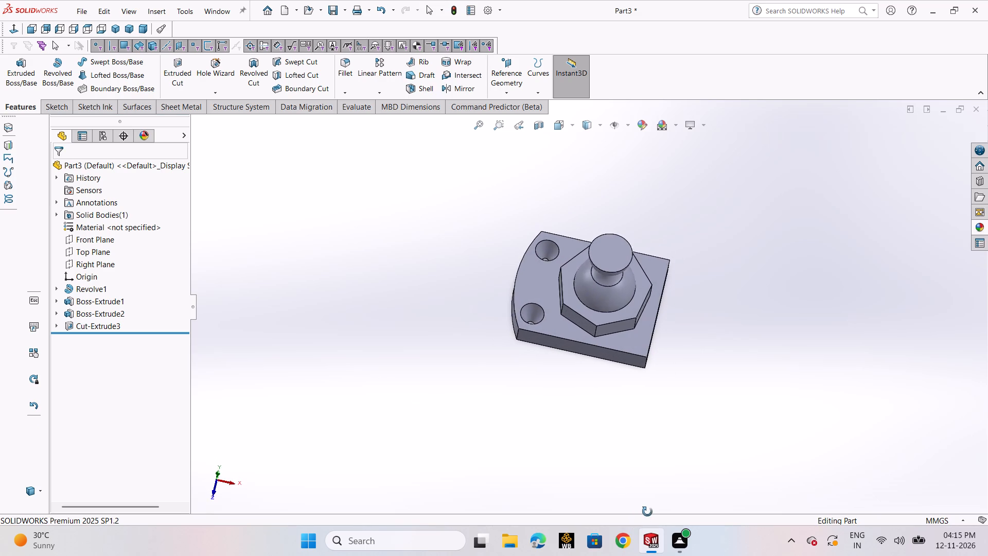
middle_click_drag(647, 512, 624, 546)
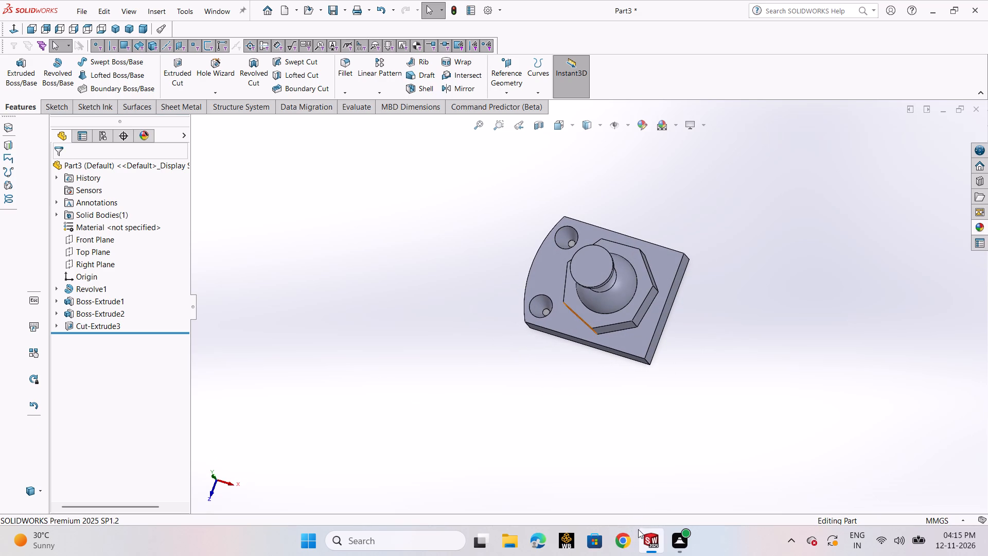
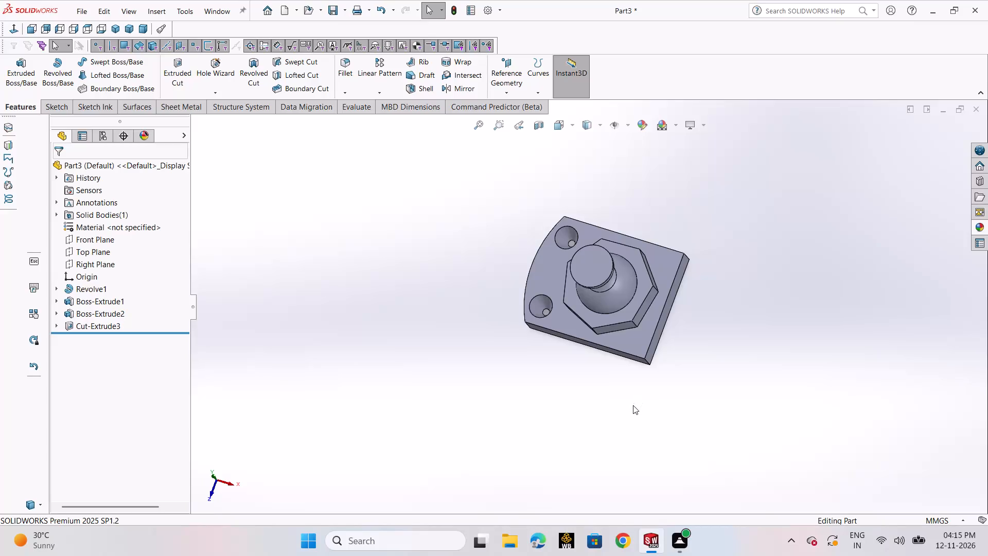
Examine the part and its tapered plate holes with hidden lines visible from the top, bottom, front and isometric views.
key("ctrl+7")
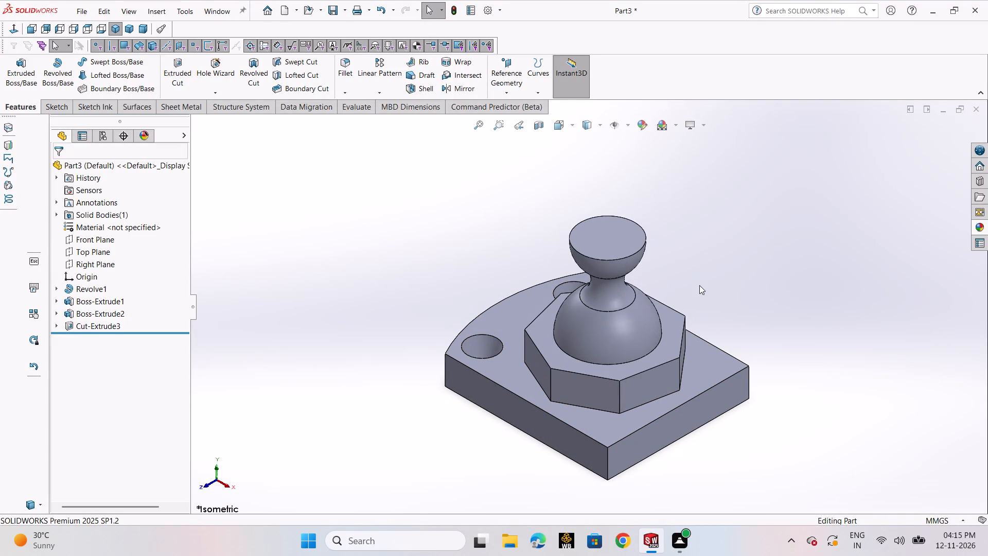
middle_click_drag(800, 337, 802, 359)
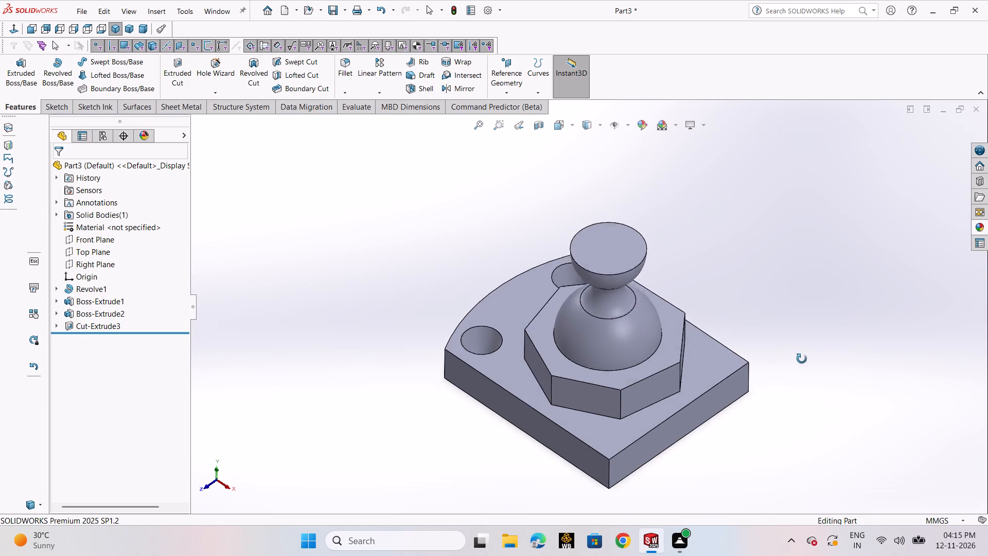
middle_click_drag(802, 359, 803, 386)
left_click(598, 130)
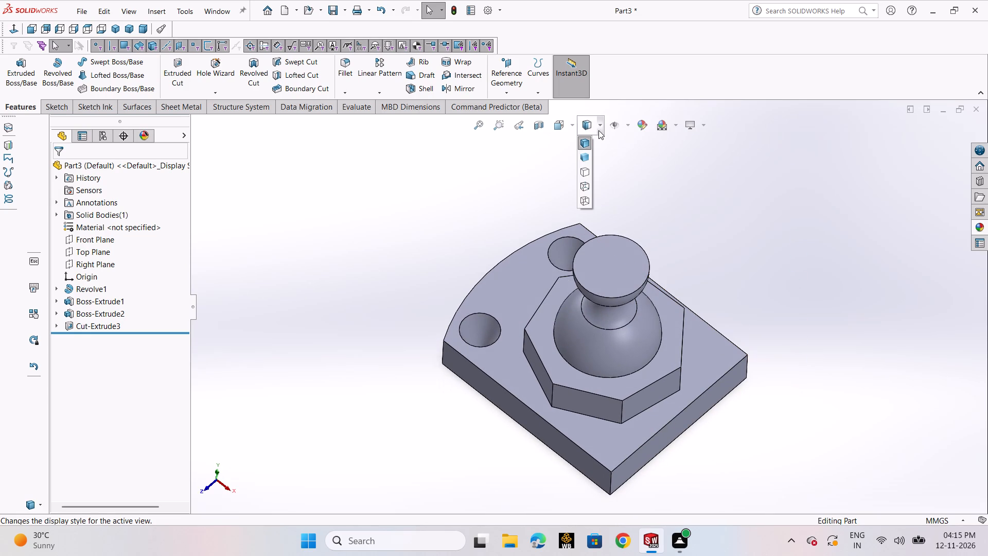
left_click(583, 187)
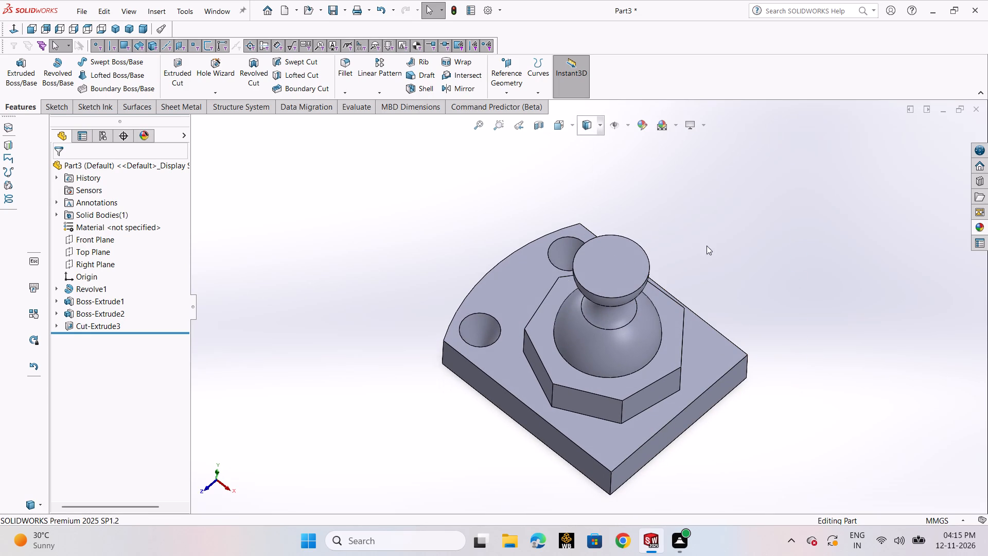
key("ctrl+5")
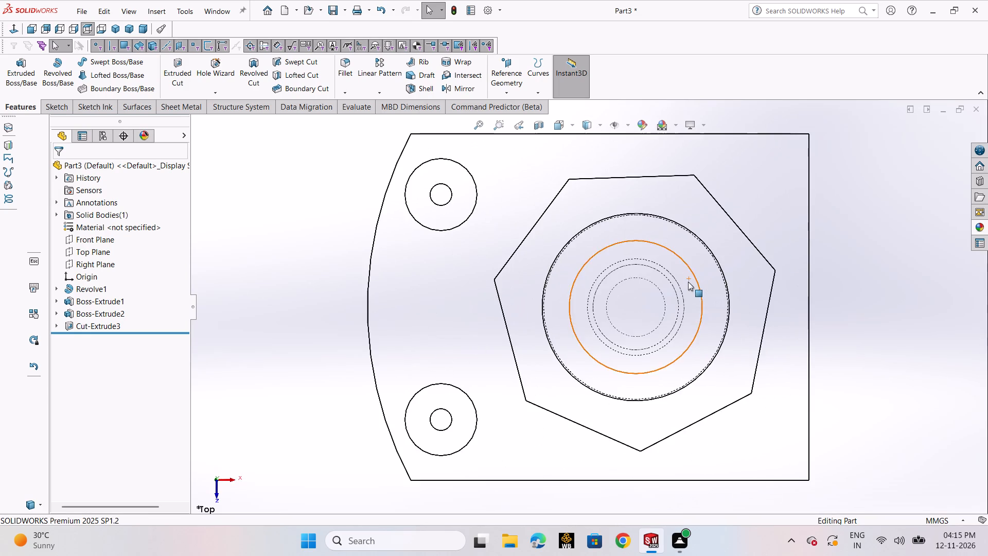
key("ctrl+6")
key("ctrl+7")
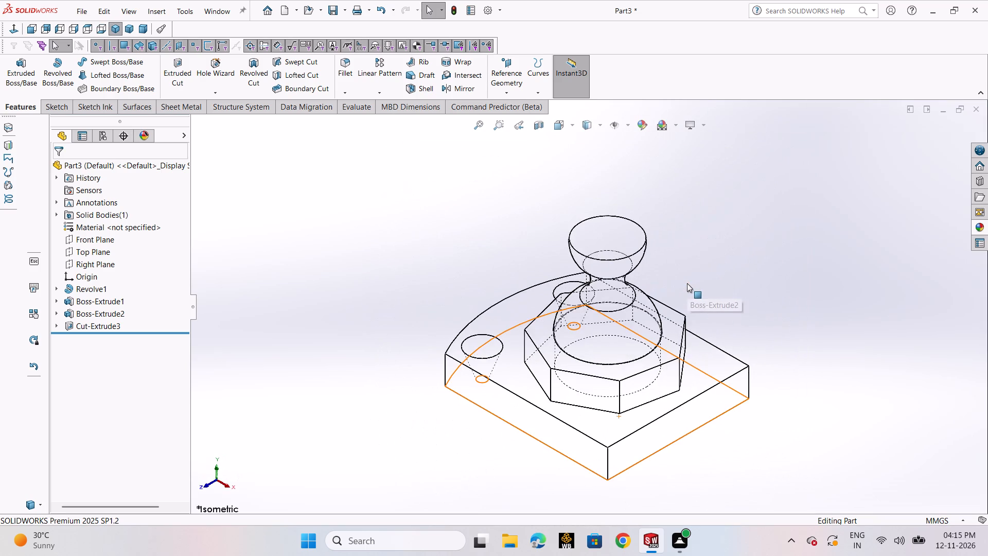
key("ctrl+8")
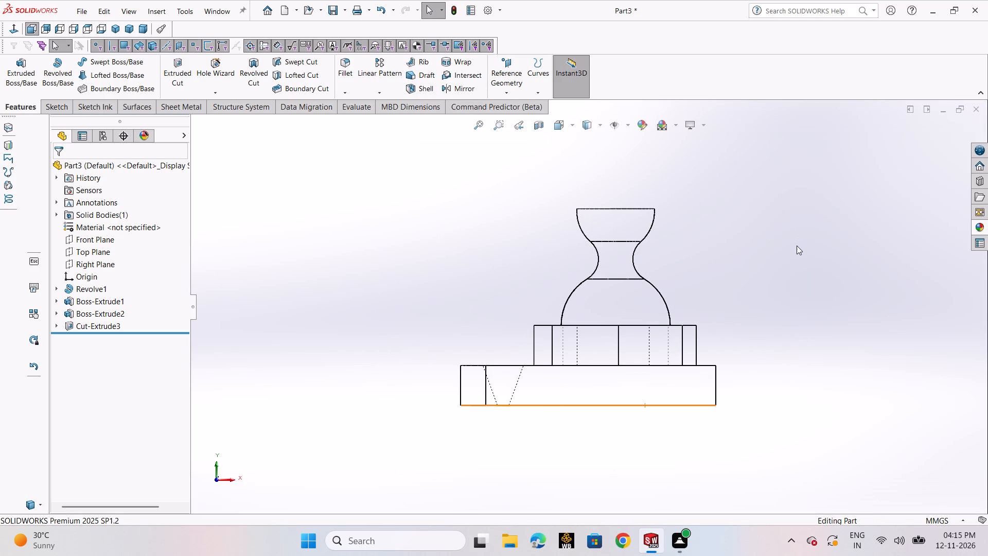
key("ctrl+1")
key("ctrl+7")
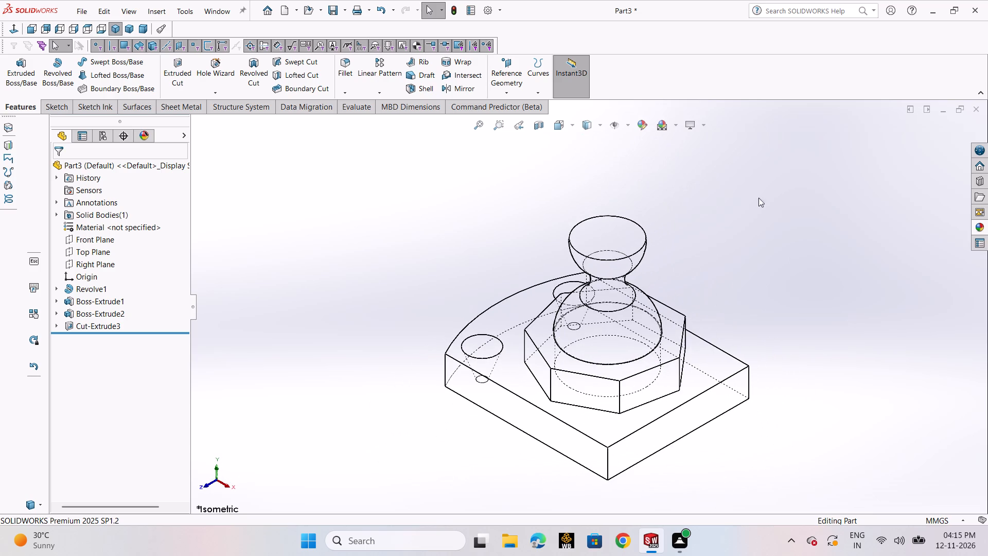
Compare the part's shaded display with and without edges, ending in Shaded With Edges.
left_click(601, 128)
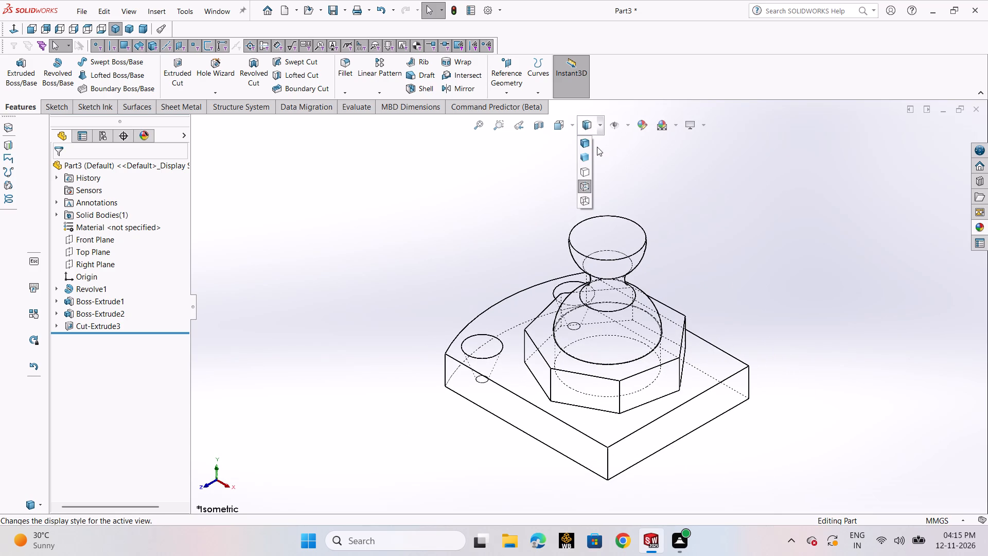
left_click(587, 146)
left_click(603, 128)
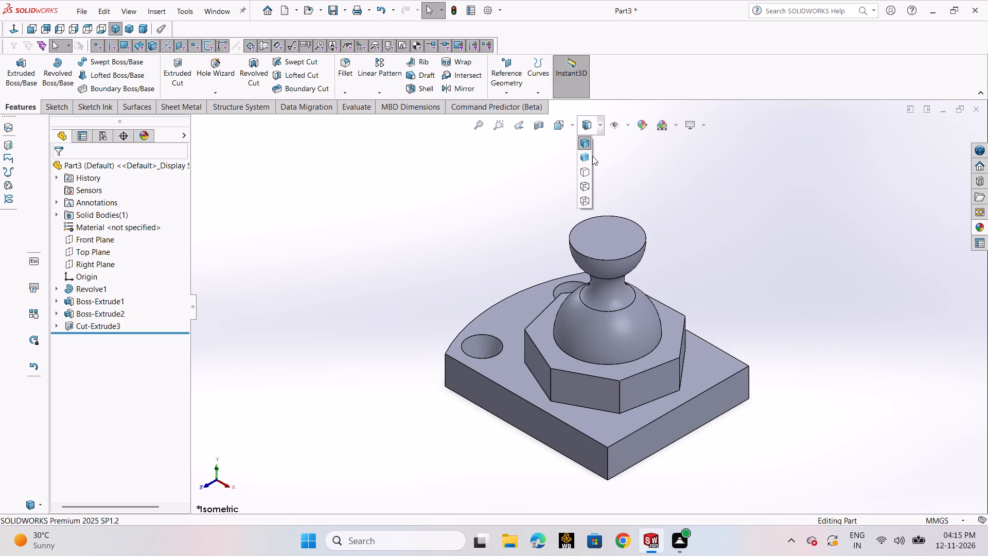
left_click(587, 157)
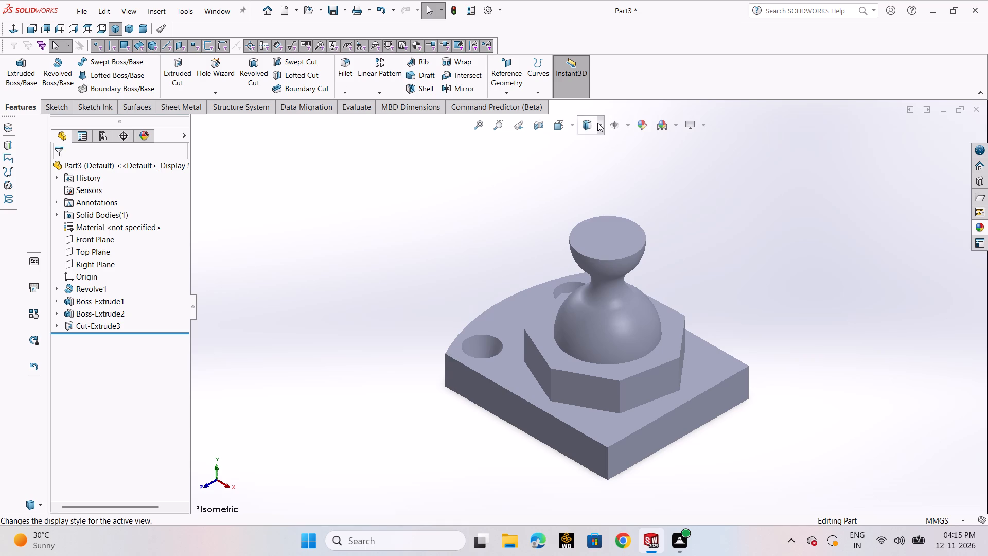
left_click(597, 123)
left_click(583, 144)
left_click(691, 205)
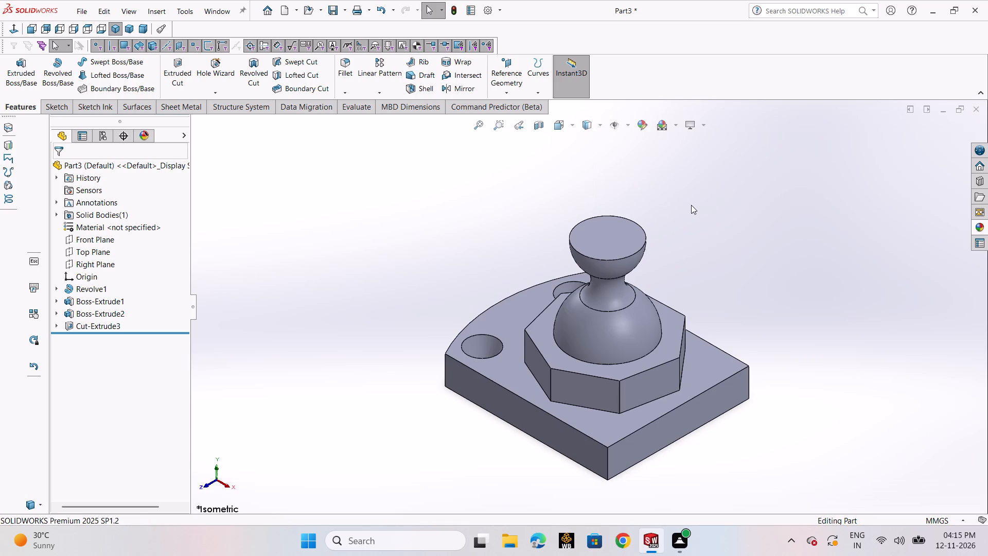
Start saving the part in the inetenship folder and clear the proposed file name.
key("ctrl+s")
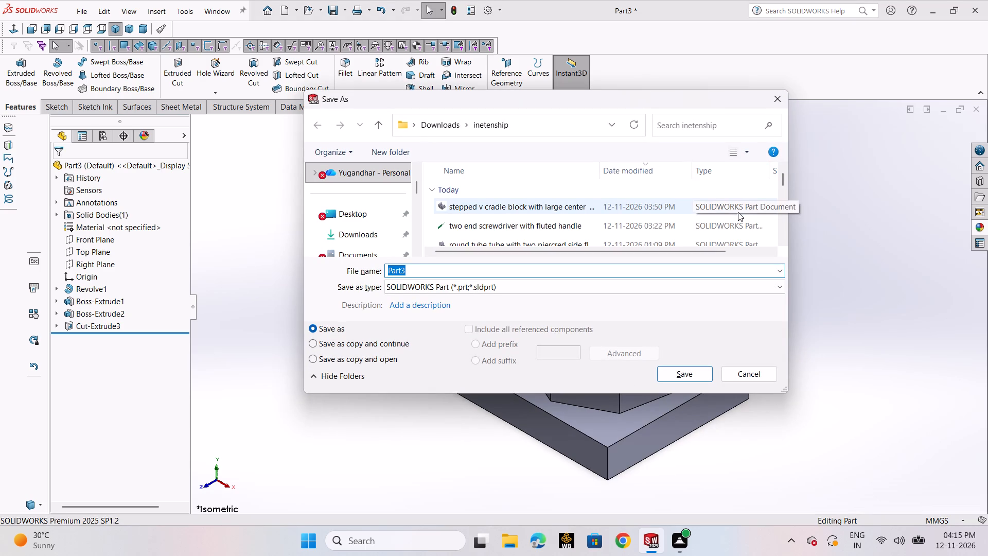
key("BackSpace")
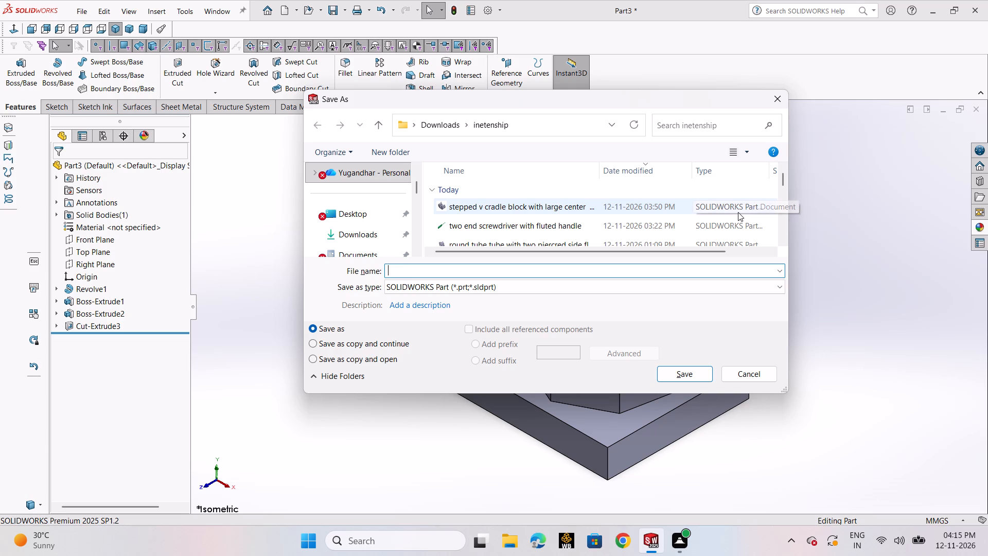
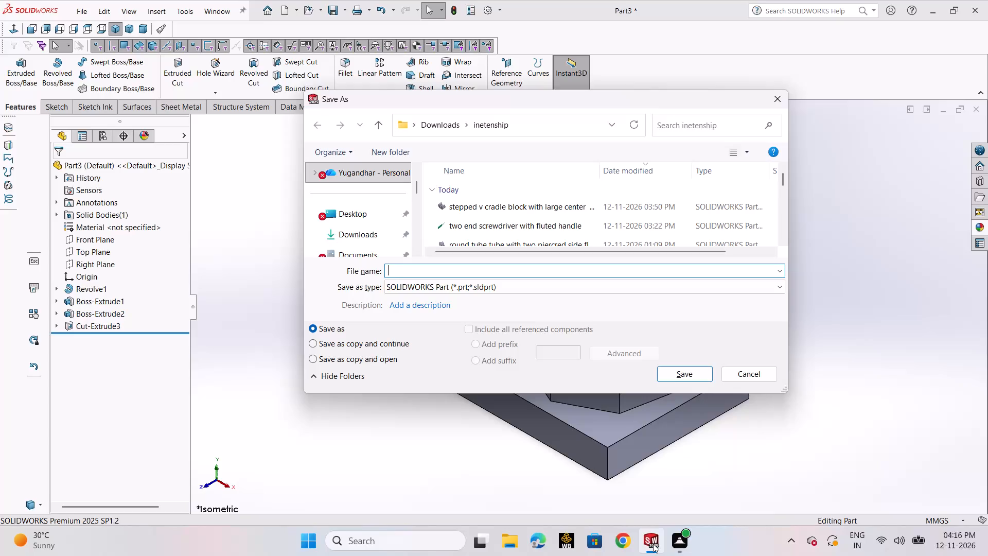
Name the part file "ball knob on hexagonal boss and two hole plates" and save it in the inetenship folder.
type("ball")
key("space")
type("knob")
key("space")
type("on")
key("space")
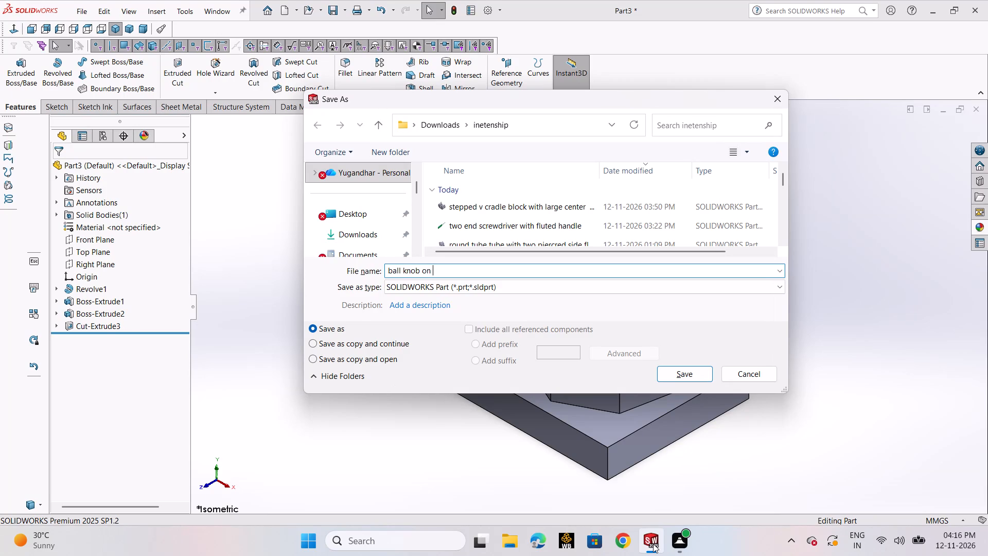
type("he")
type("xa")
type("gonal boss and")
key("space")
key("t")
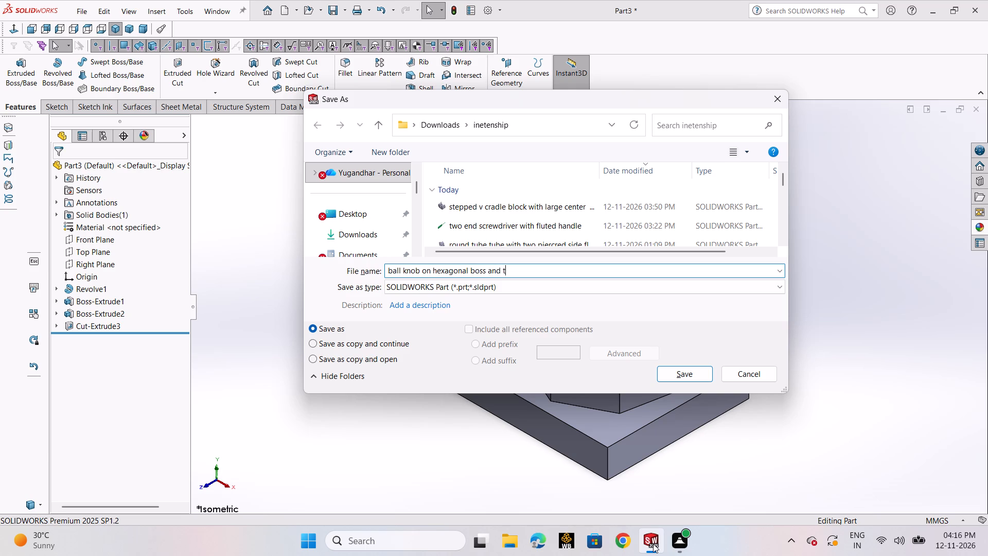
type("wo")
key("space")
type("hole plates")
key("Return")
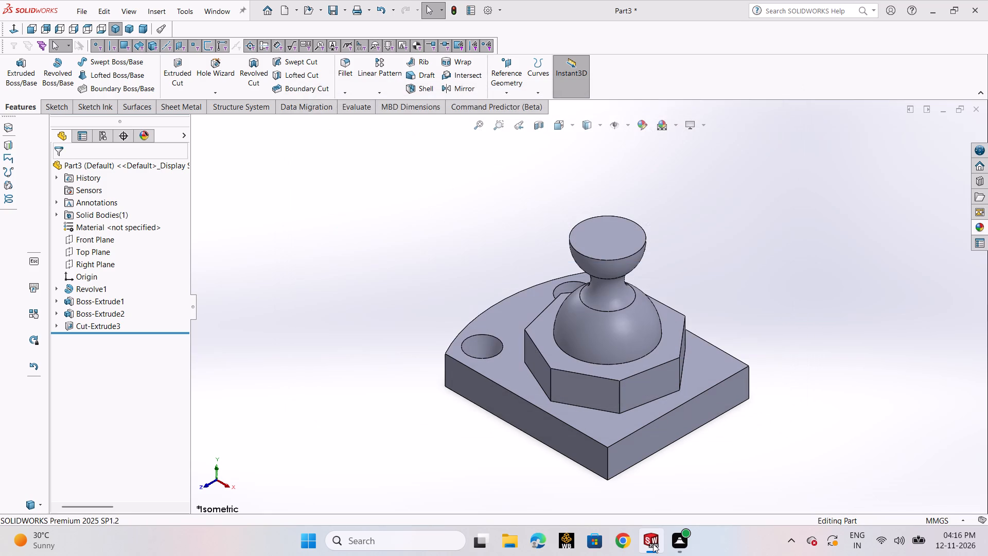
Save a copy of the part as an Adobe PDF in the inetenship folder, keeping the same file name.
left_click(77, 10)
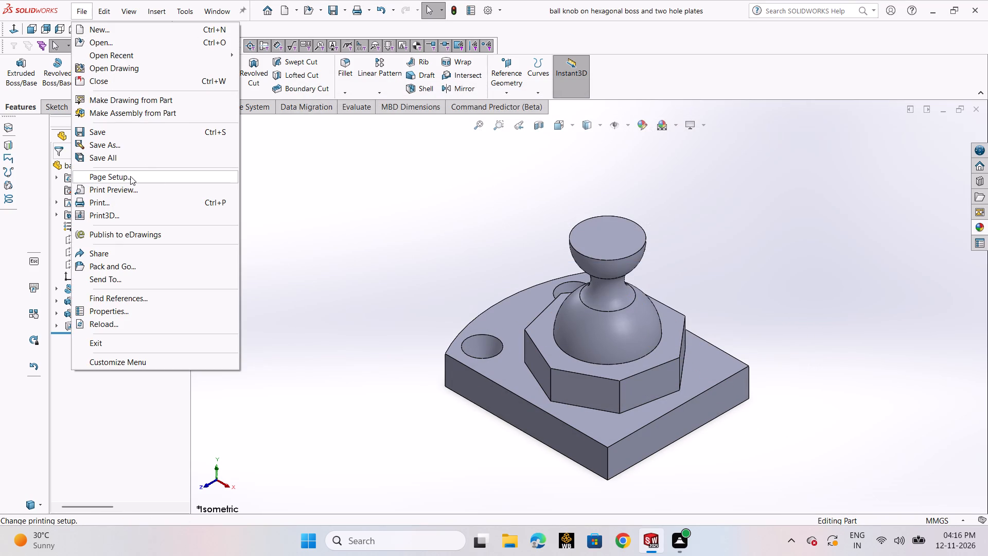
left_click(125, 148)
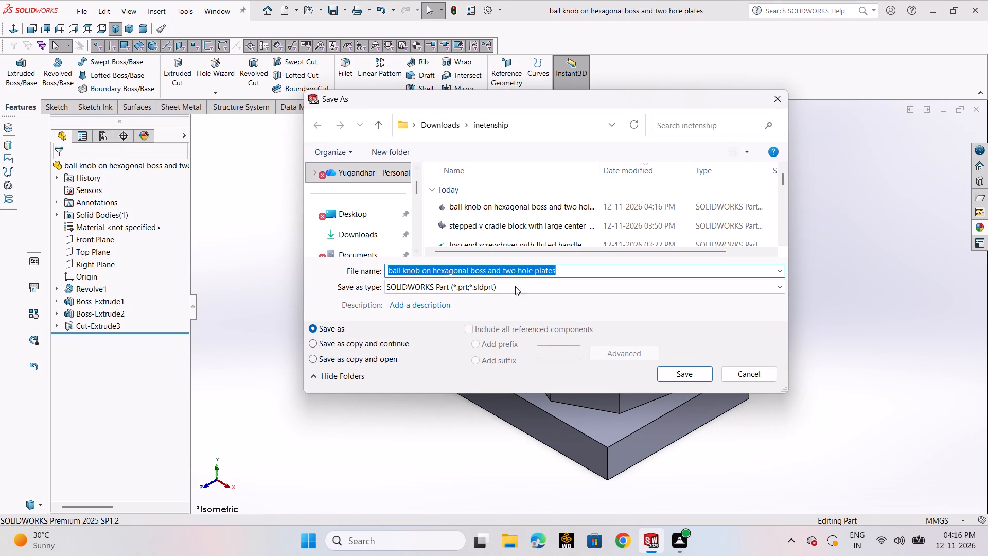
left_click(536, 286)
left_click(487, 99)
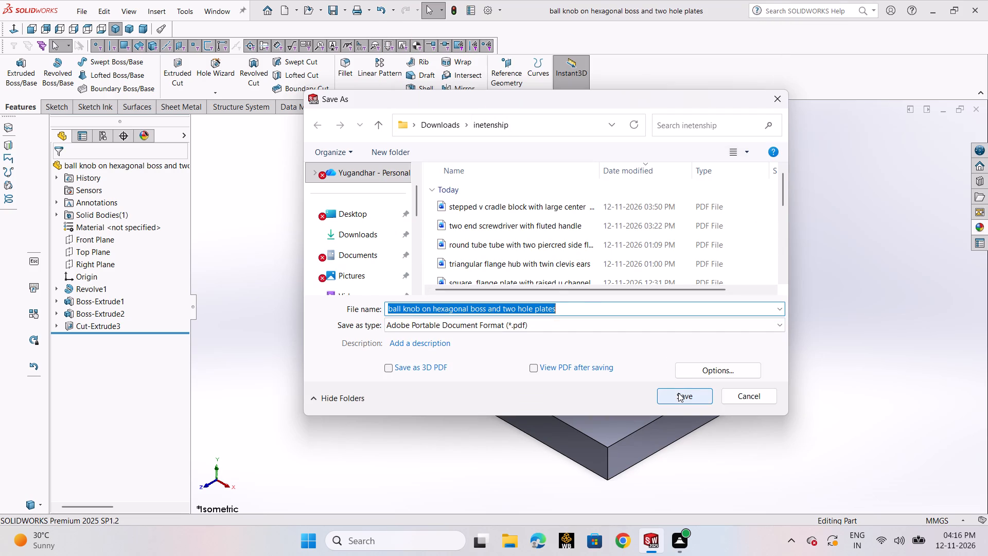
left_click(678, 393)
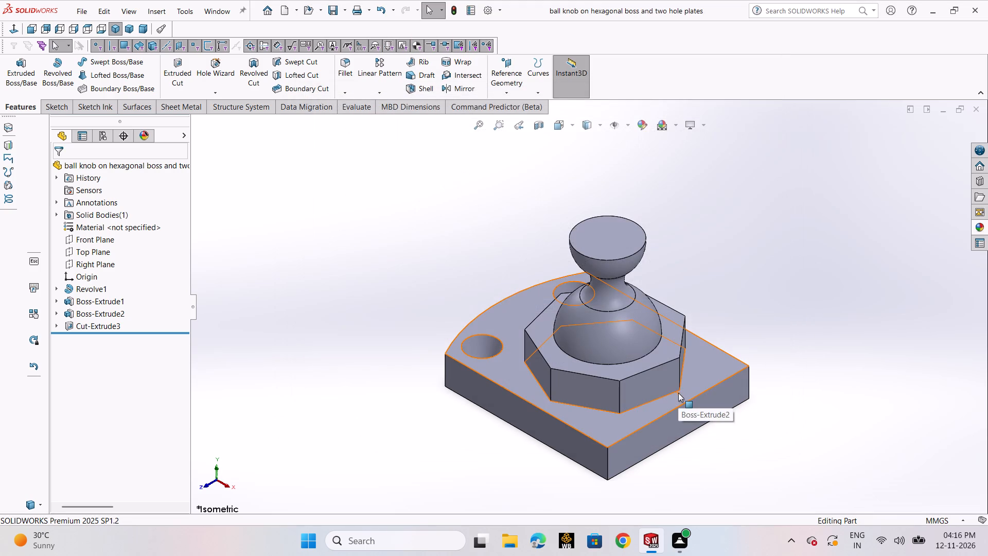